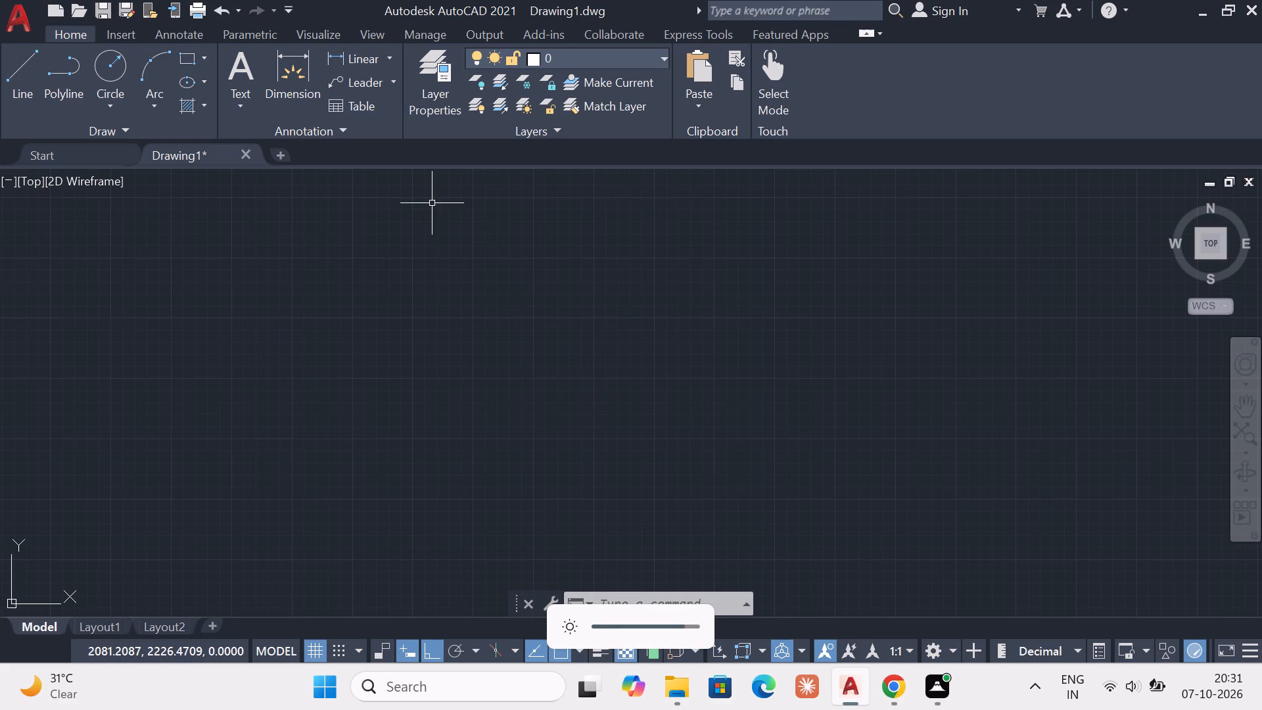
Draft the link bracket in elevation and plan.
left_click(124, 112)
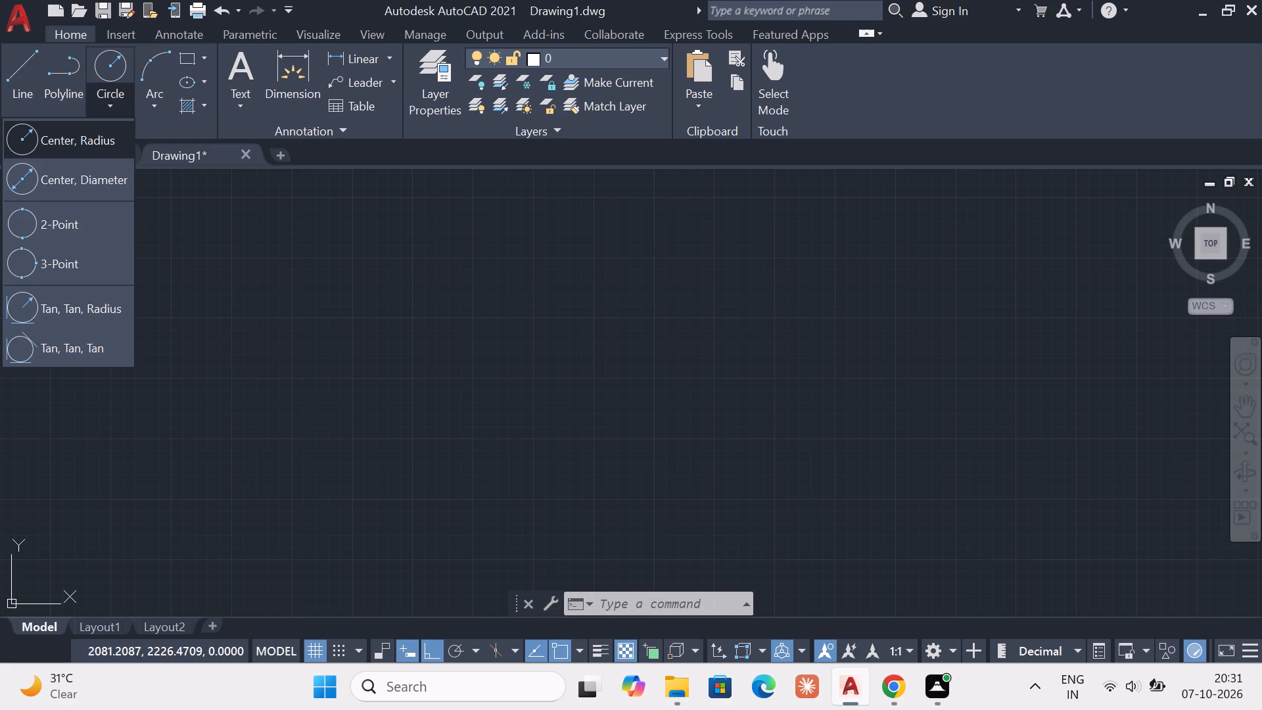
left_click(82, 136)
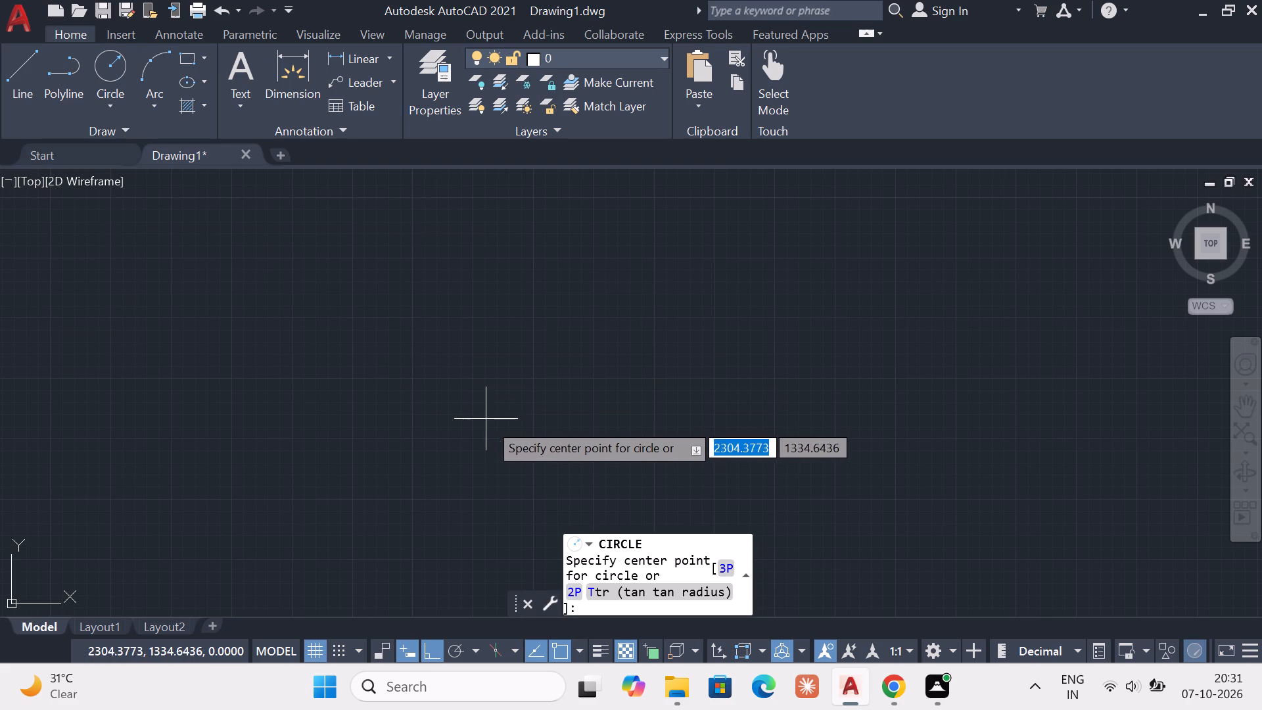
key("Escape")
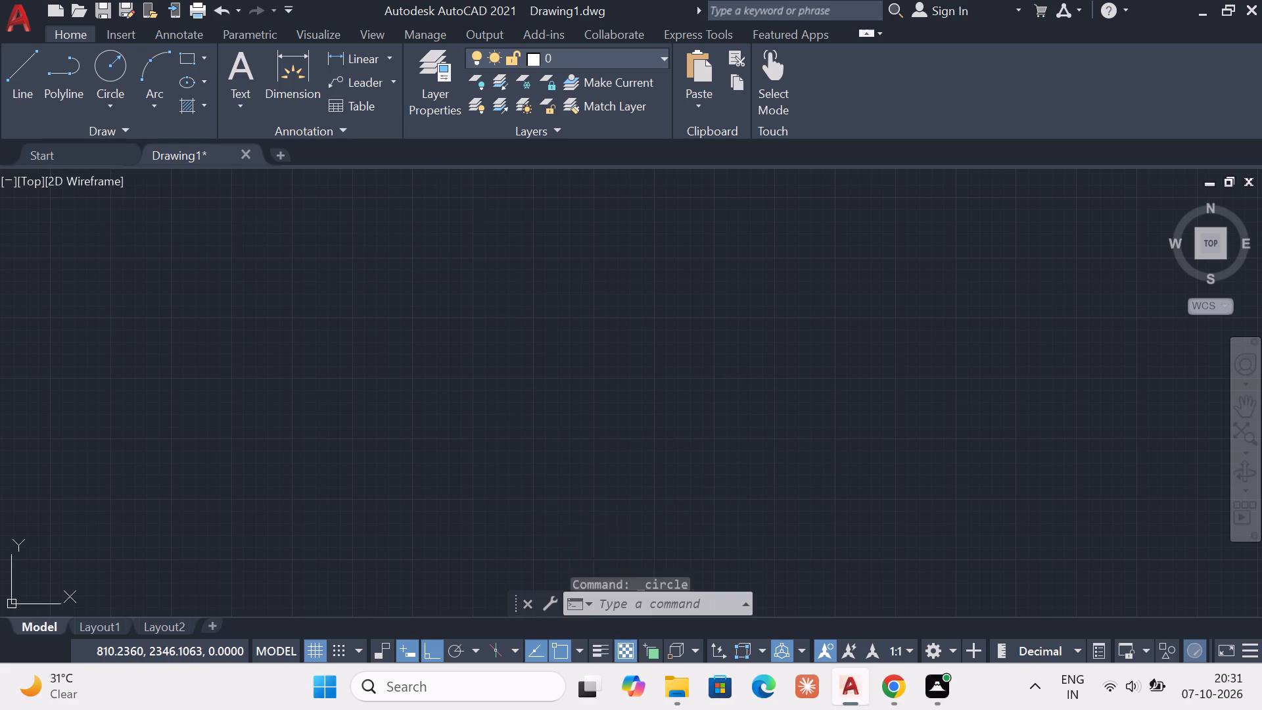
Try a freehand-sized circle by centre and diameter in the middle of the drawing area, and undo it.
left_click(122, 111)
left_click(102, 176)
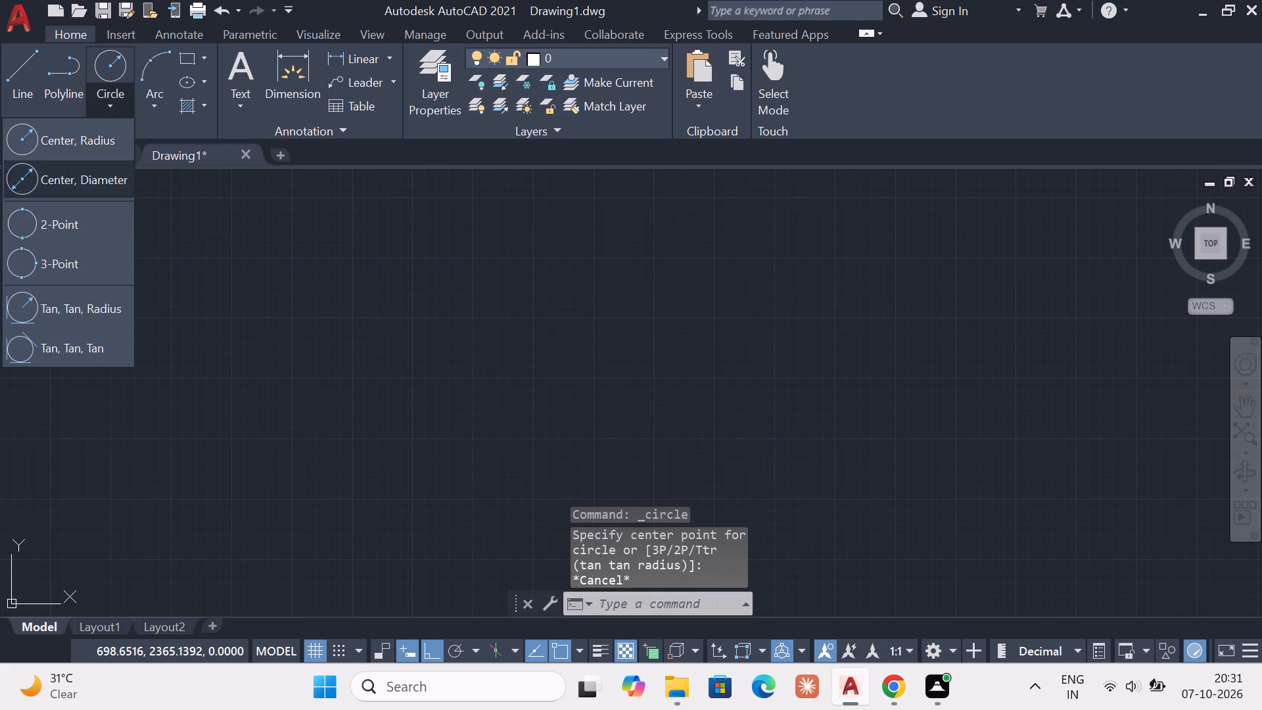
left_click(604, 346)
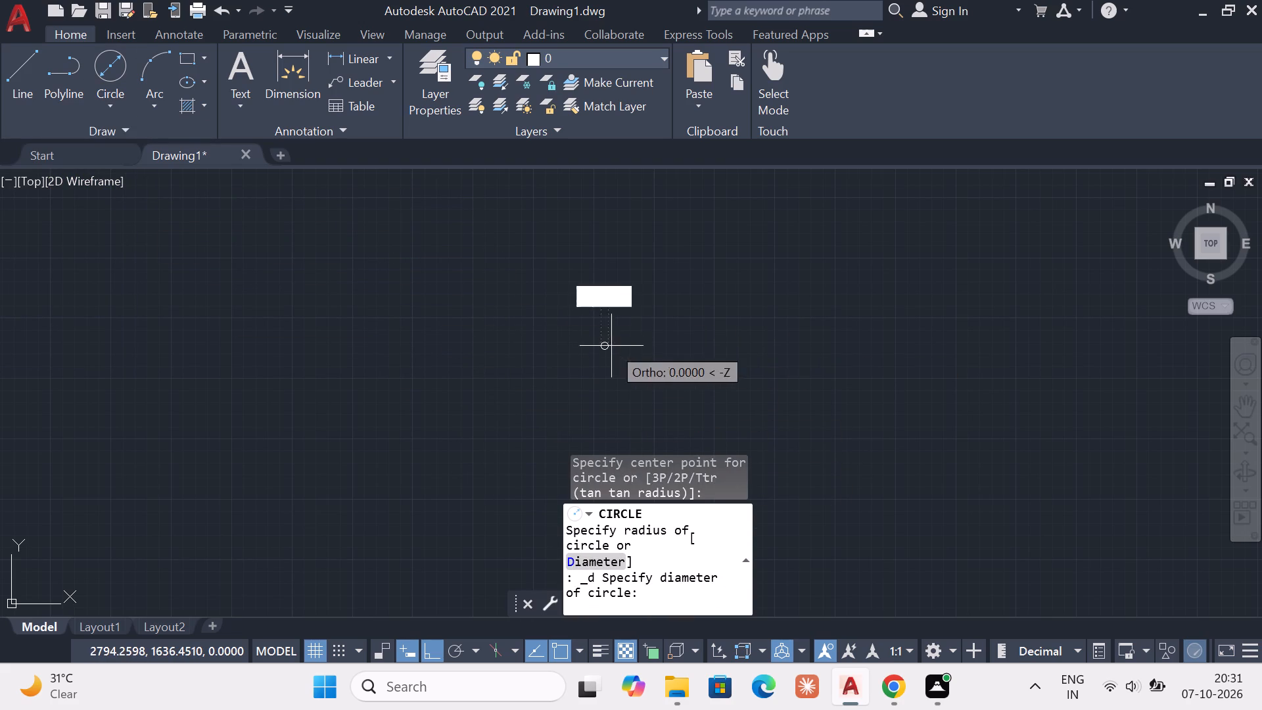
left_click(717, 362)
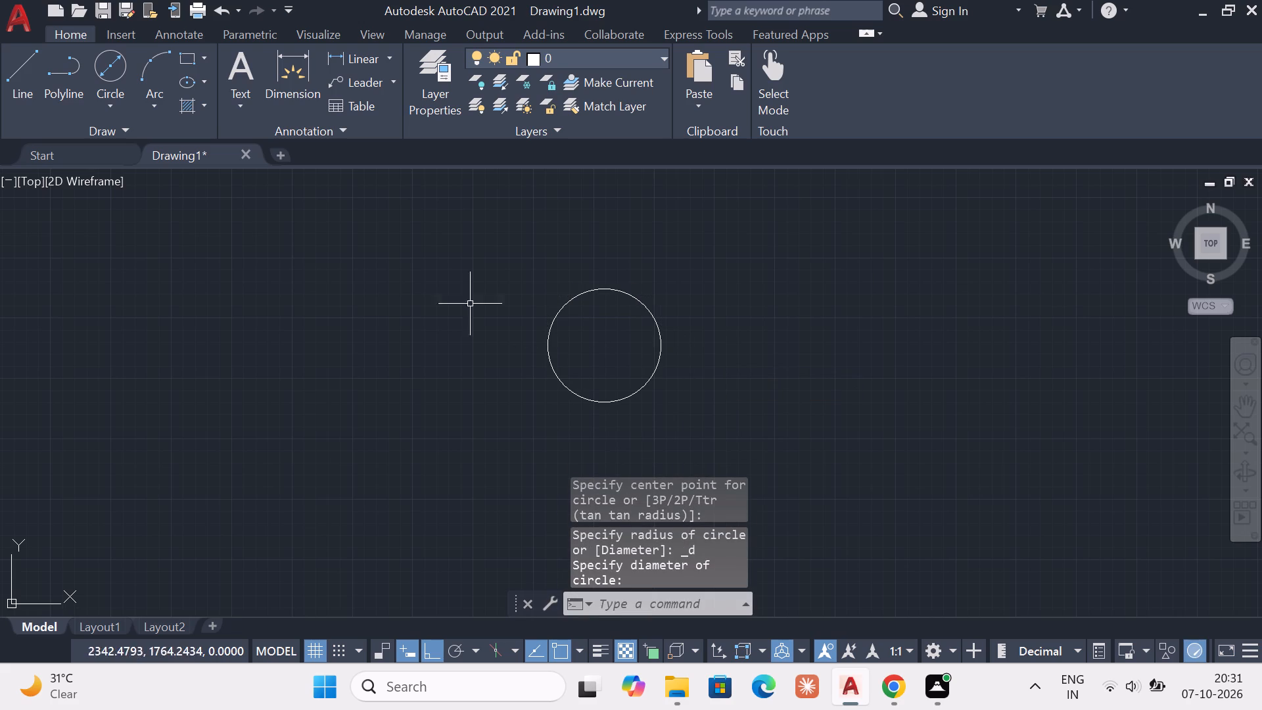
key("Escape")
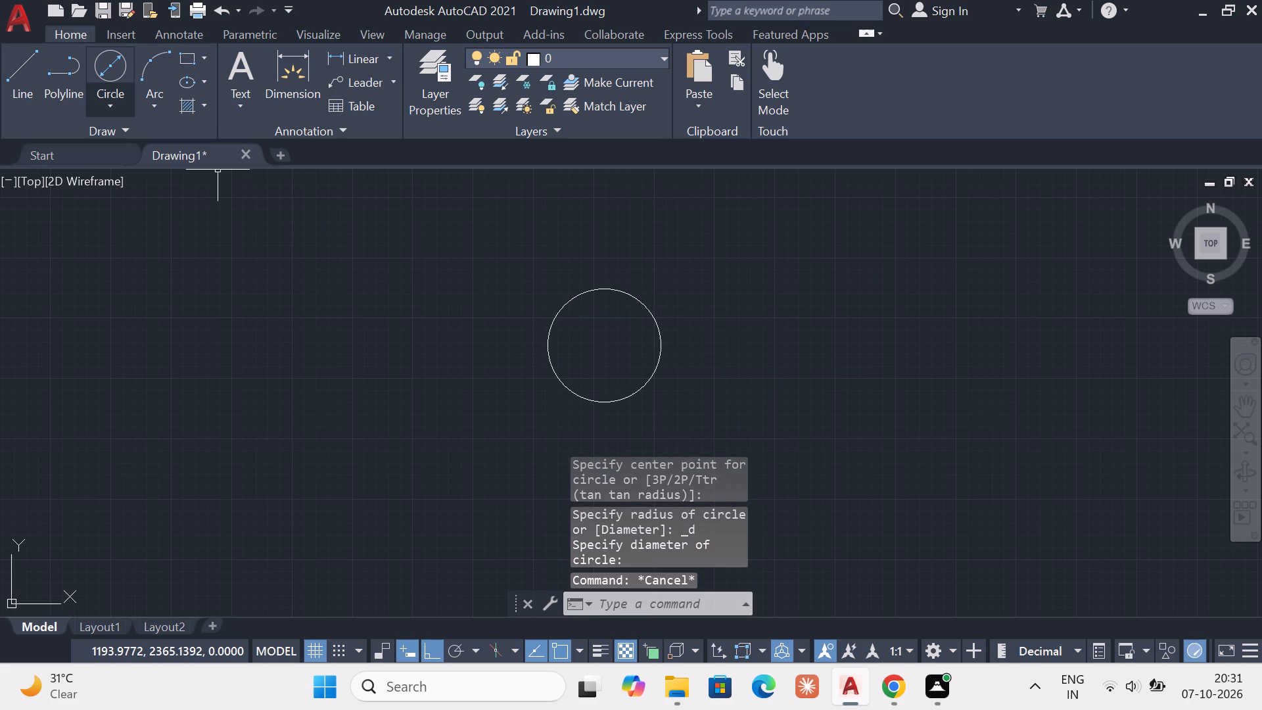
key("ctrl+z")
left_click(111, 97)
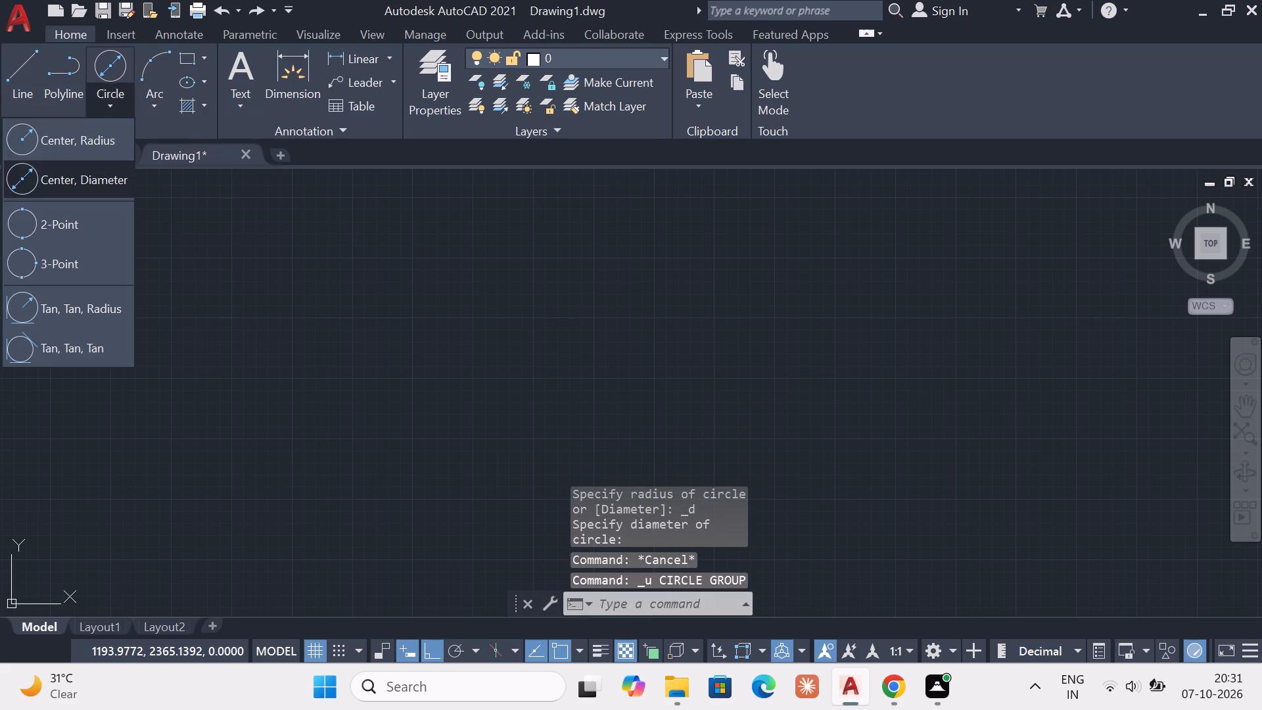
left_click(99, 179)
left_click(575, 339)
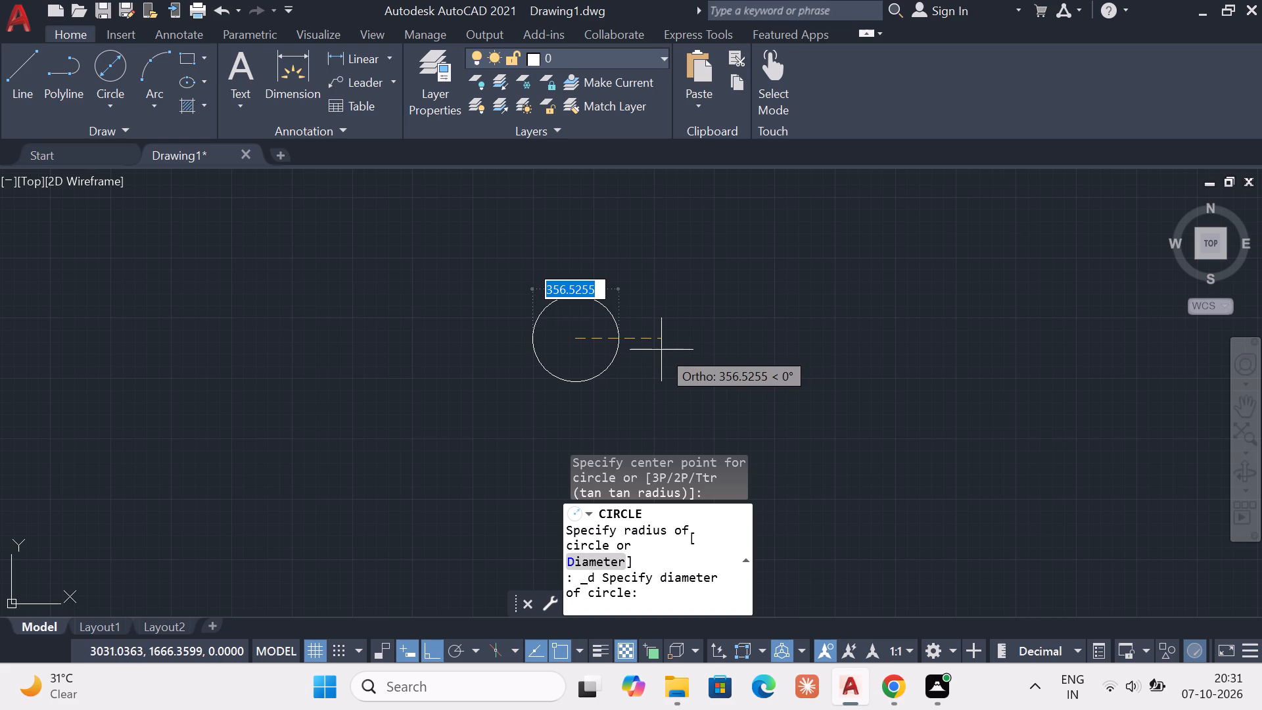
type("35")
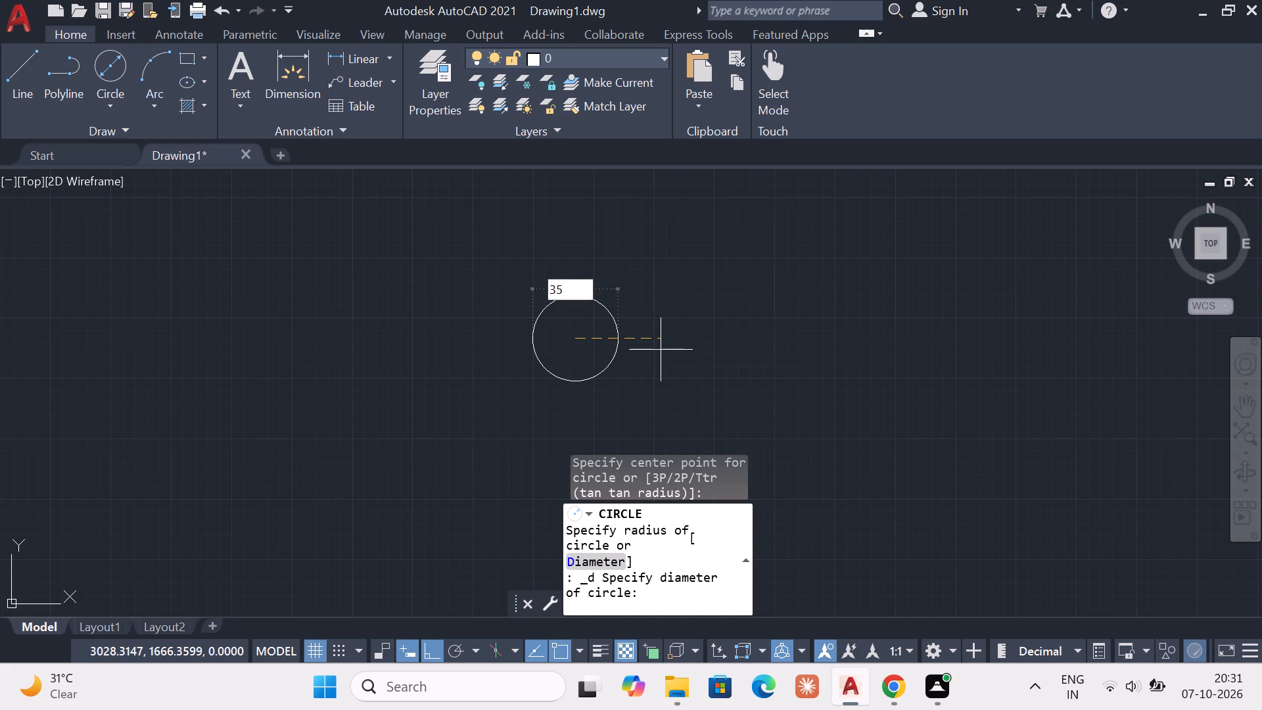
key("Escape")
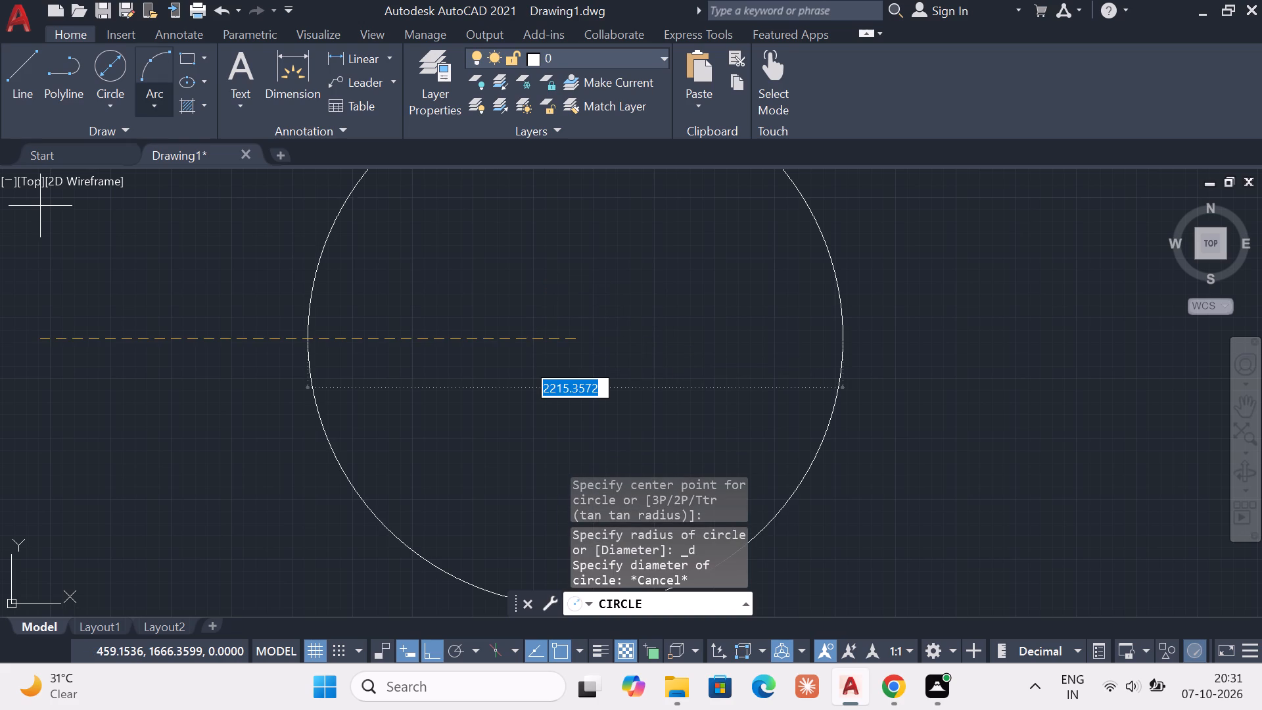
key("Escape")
Draw a circle by centre and diameter near the middle of the drawing area, with a diameter of 35.
left_click(113, 108)
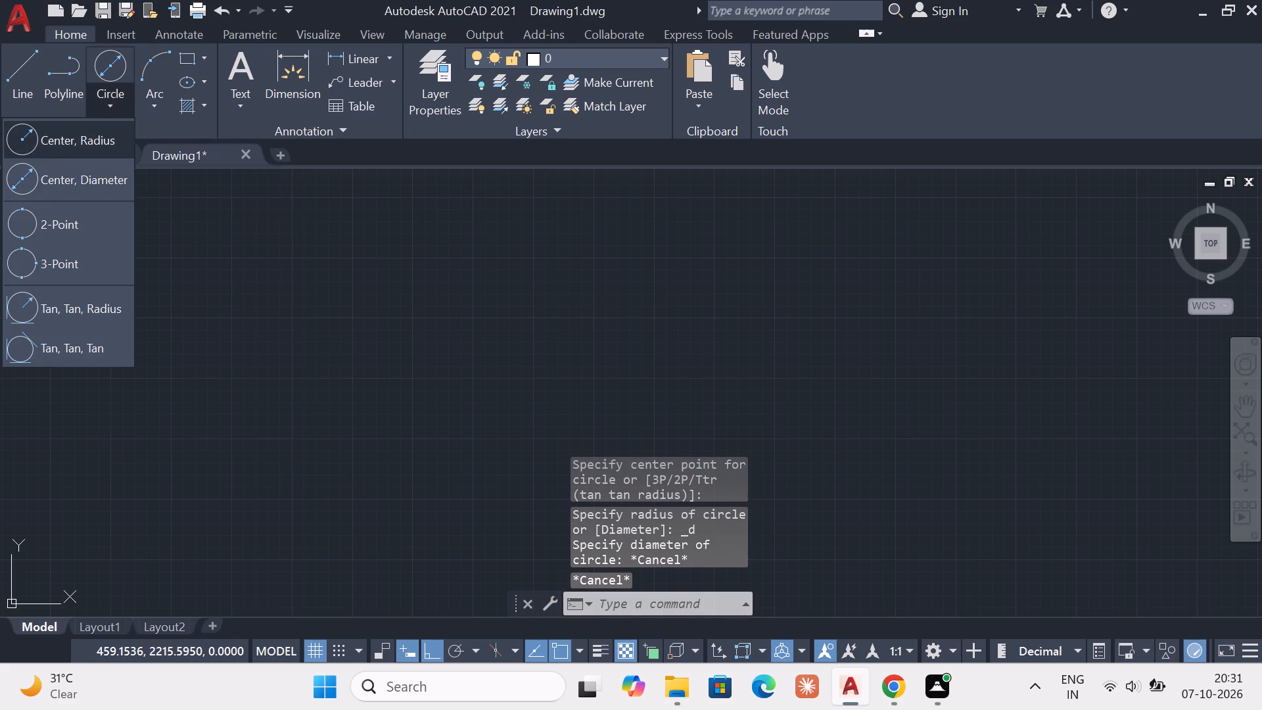
left_click(99, 184)
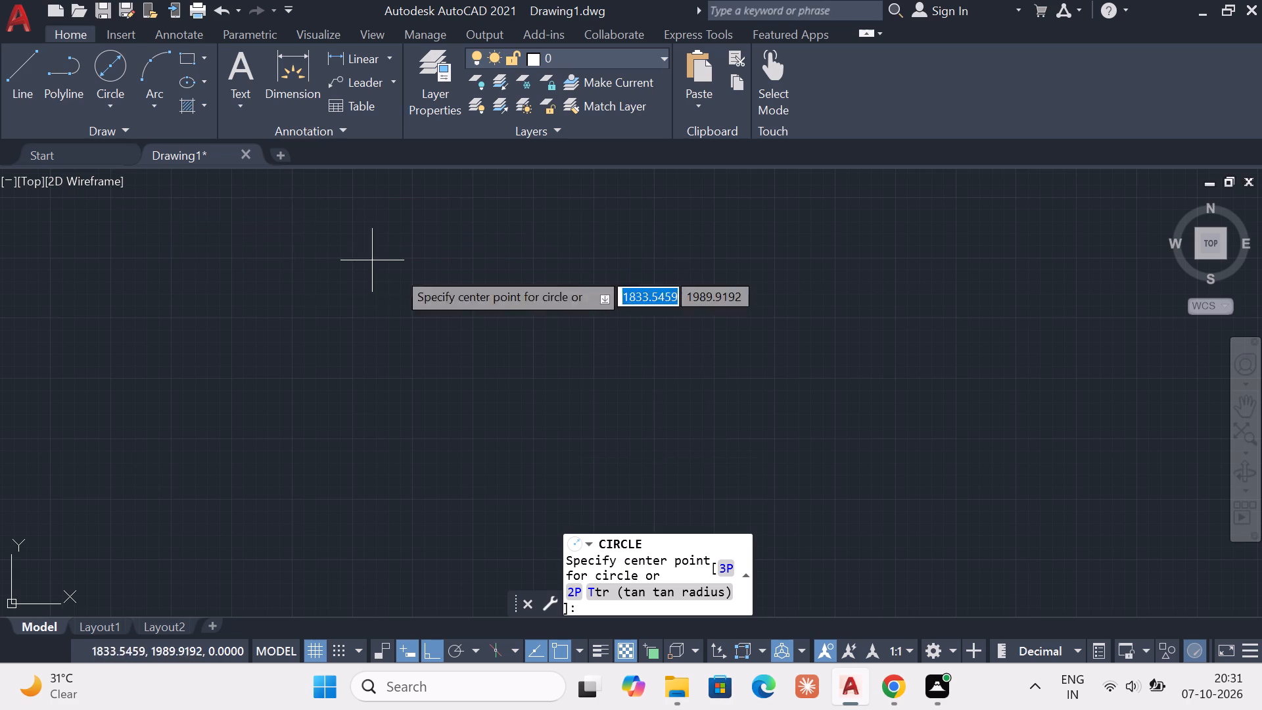
left_click(557, 371)
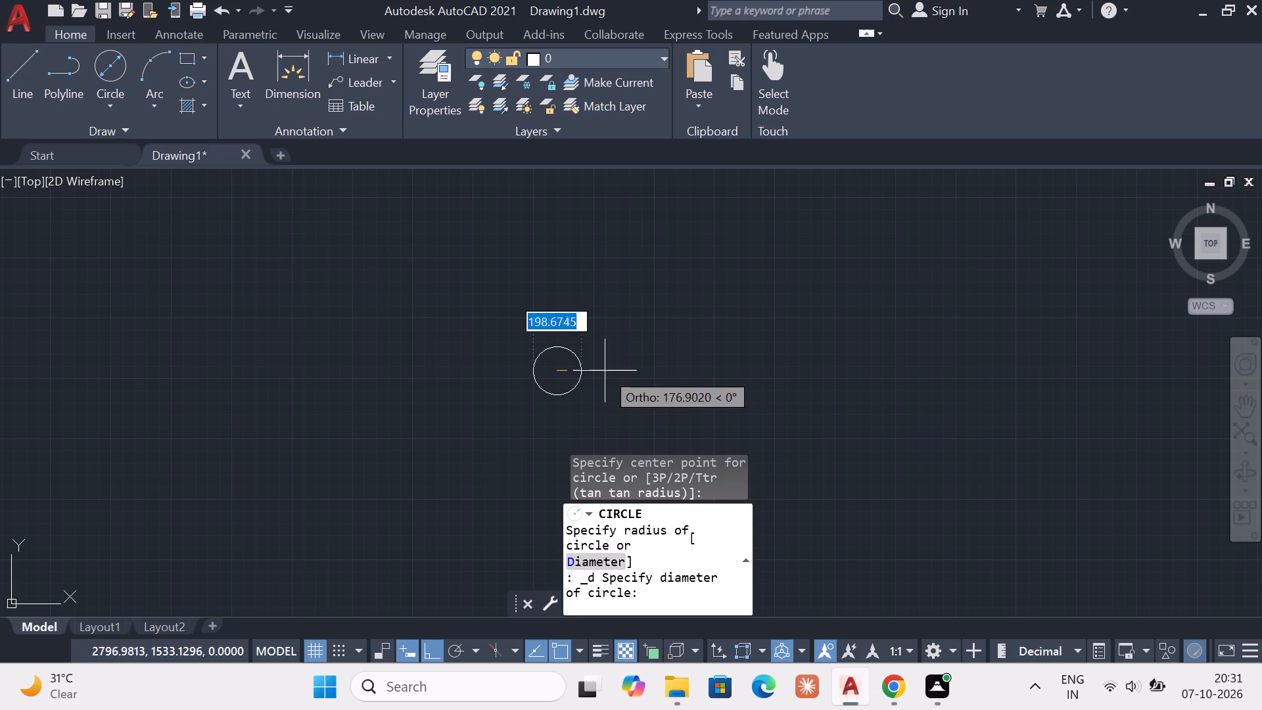
key("3")
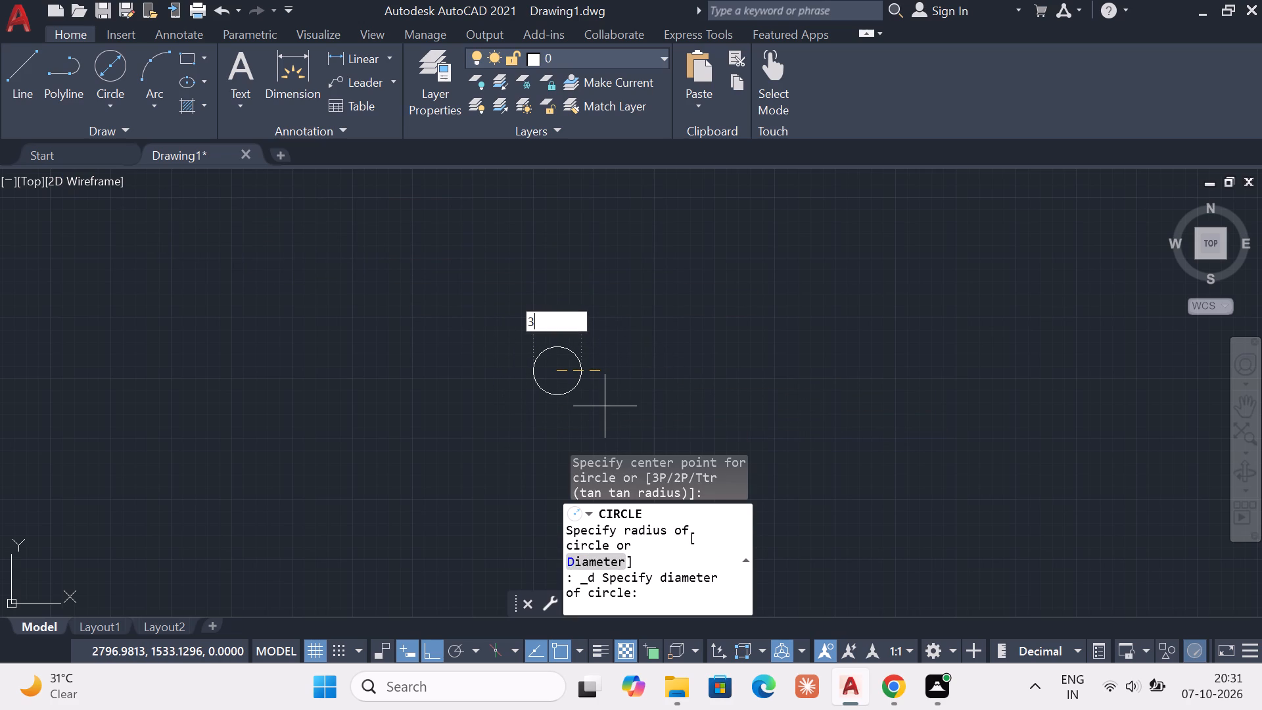
key("5")
key("Return")
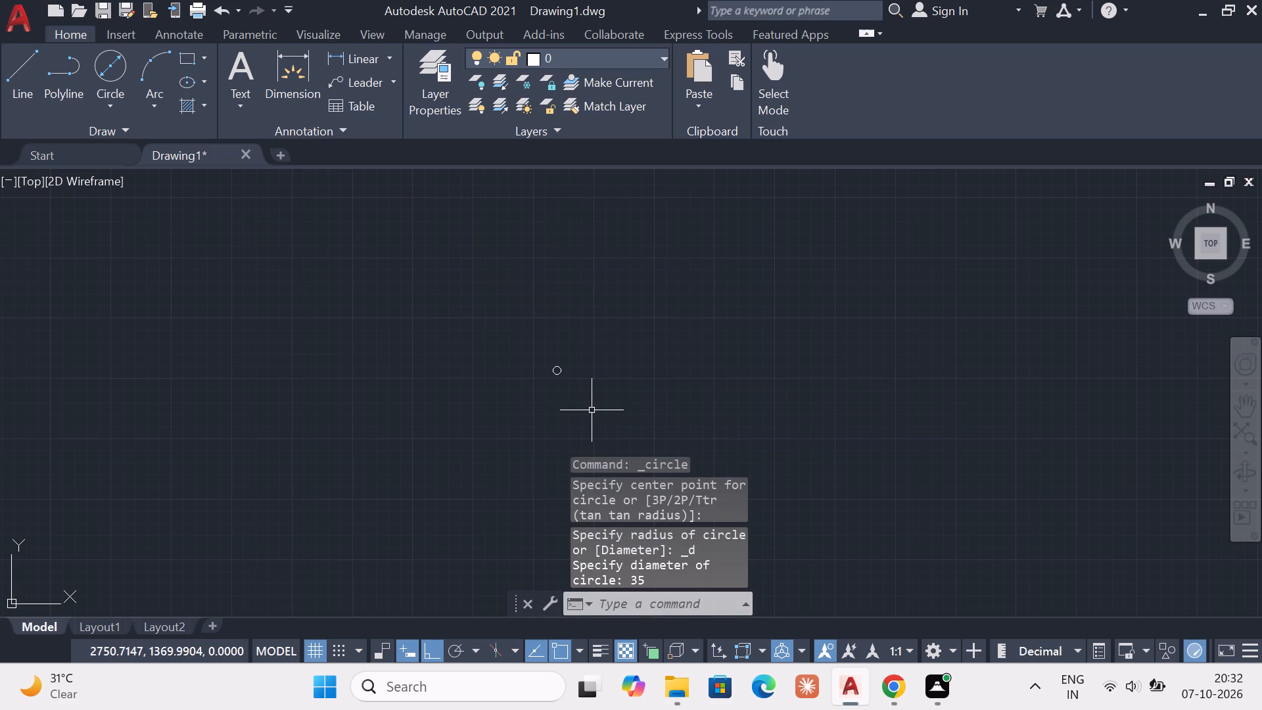
scroll(557, 389, "down", 1)
scroll(557, 389, "up", 2)
scroll(551, 371, "down", 3)
scroll(551, 366, "up", 1)
scroll(551, 366, "down", 1)
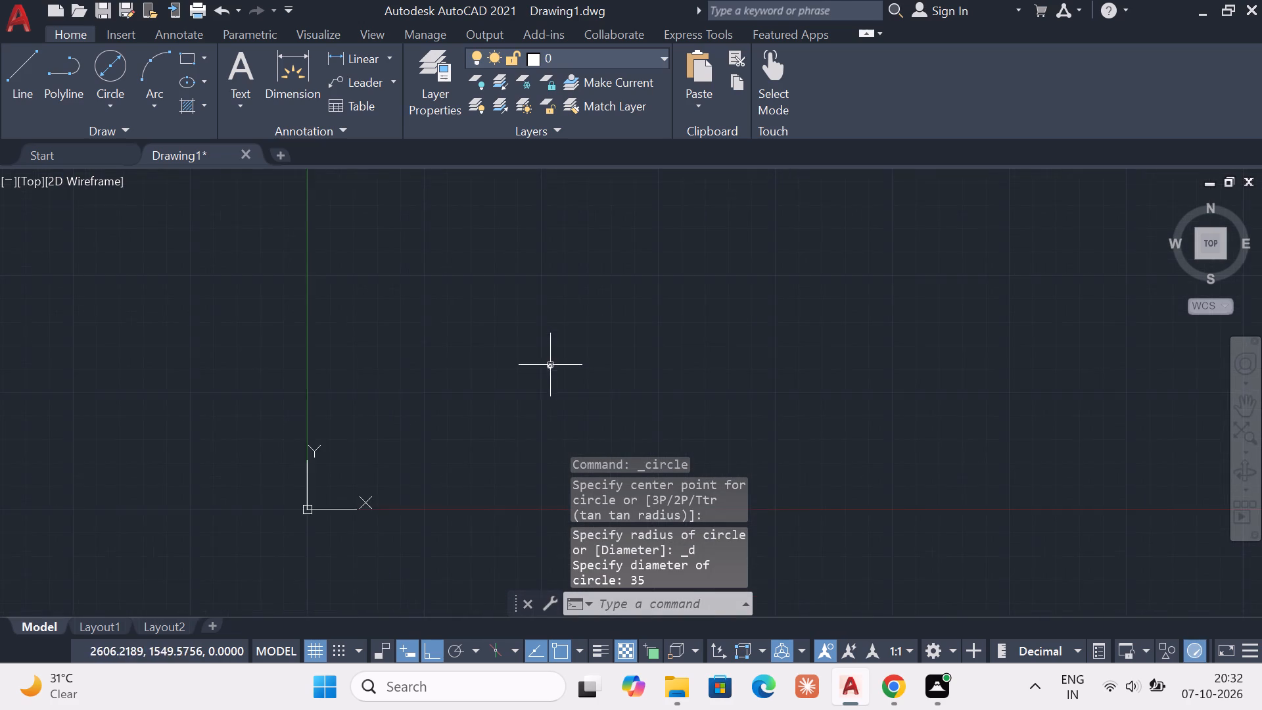
scroll(545, 366, "up", 2)
scroll(544, 375, "down", 1)
scroll(544, 375, "up", 3)
scroll(556, 371, "down", 1)
scroll(561, 366, "up", 5)
key("Escape")
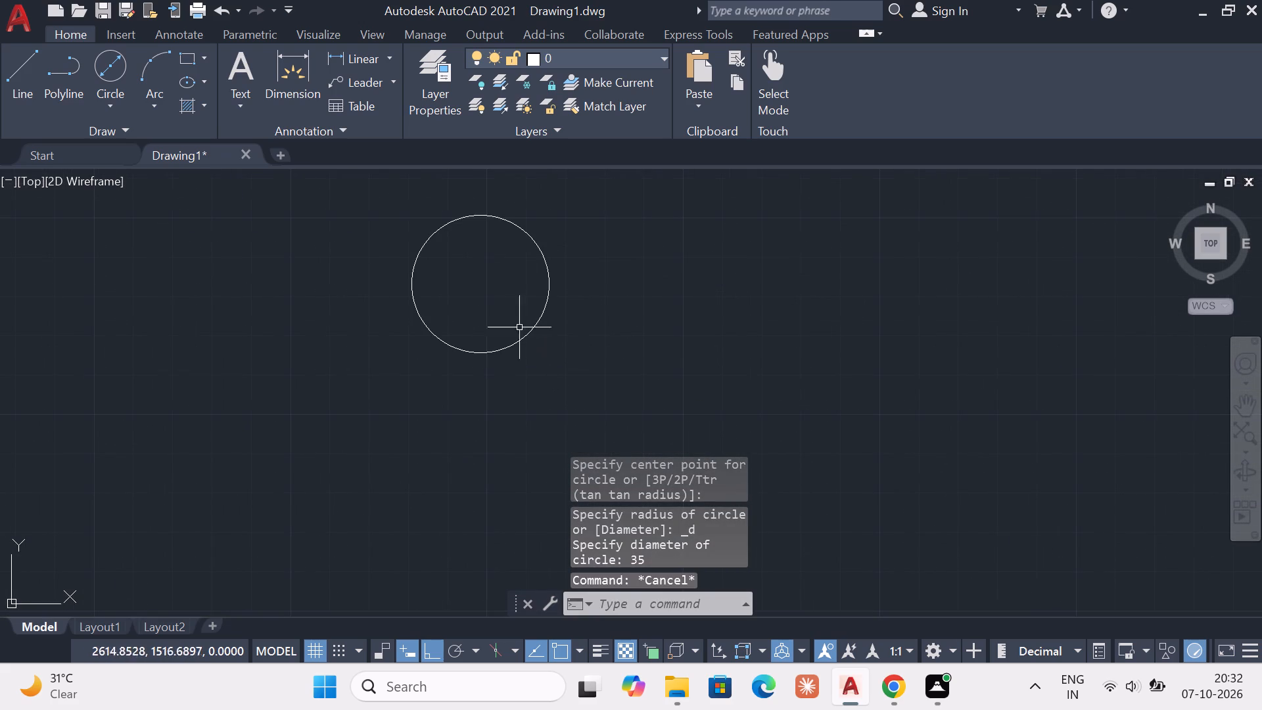
key("Escape")
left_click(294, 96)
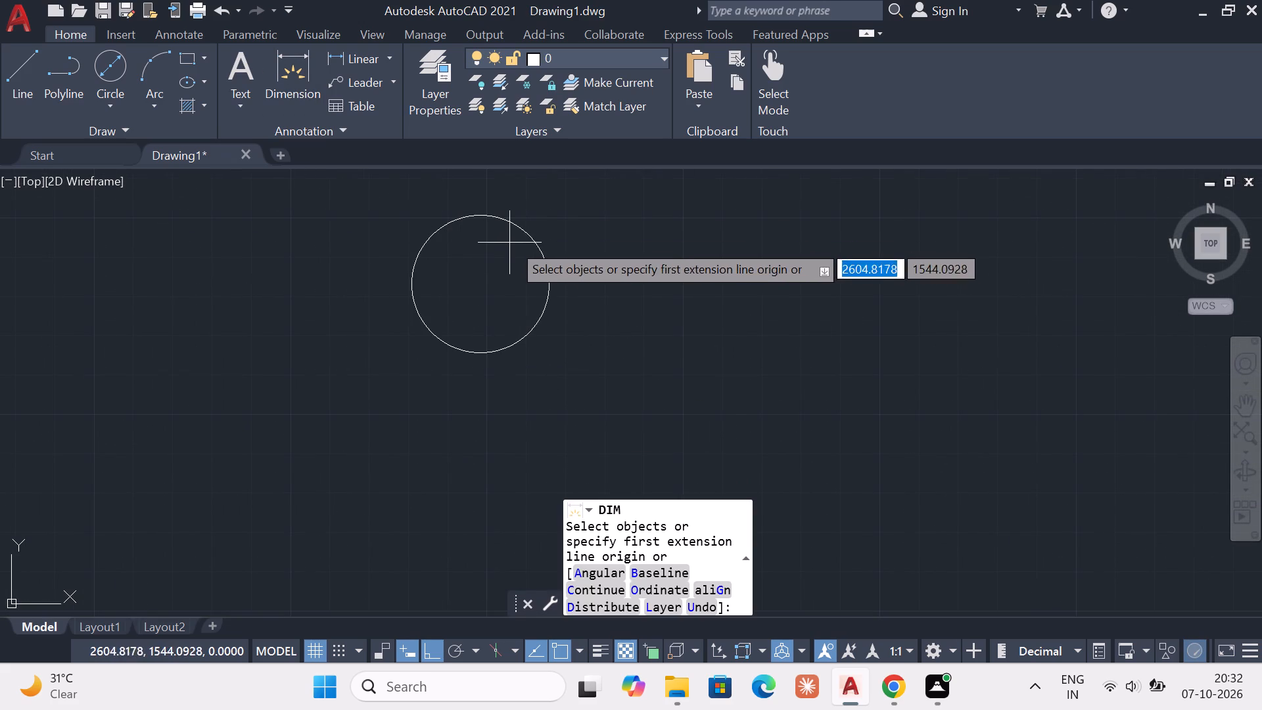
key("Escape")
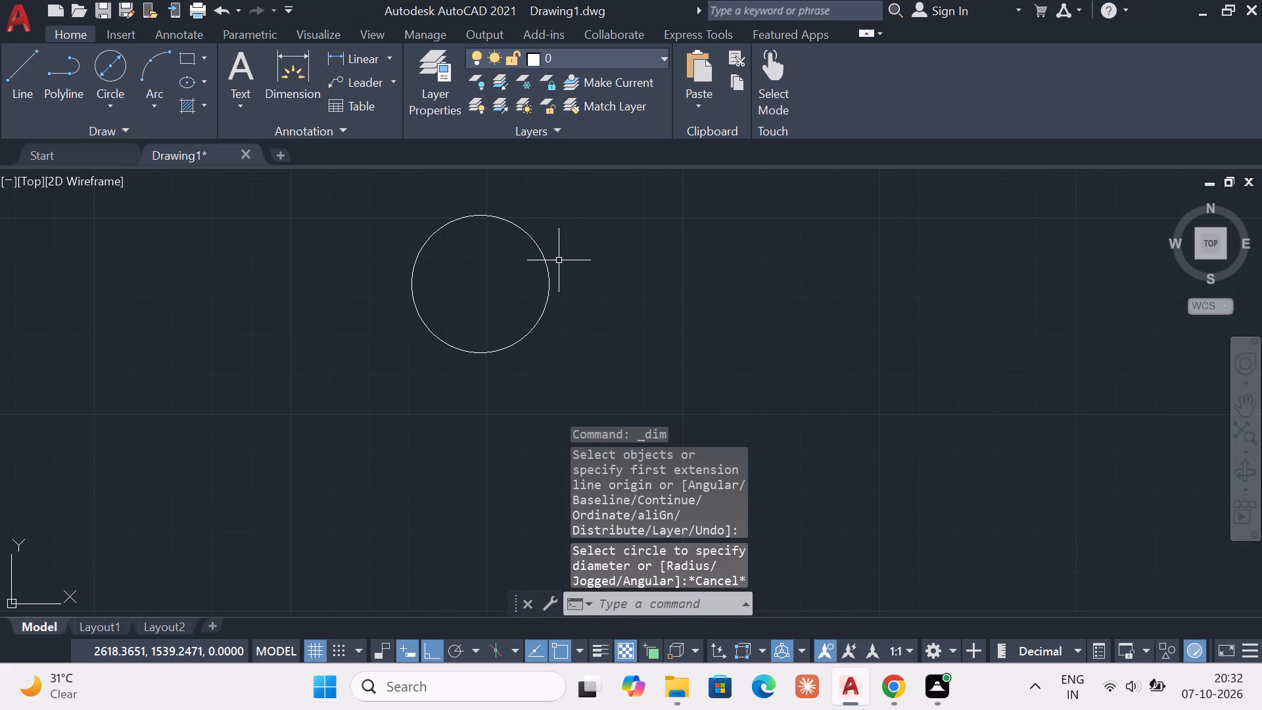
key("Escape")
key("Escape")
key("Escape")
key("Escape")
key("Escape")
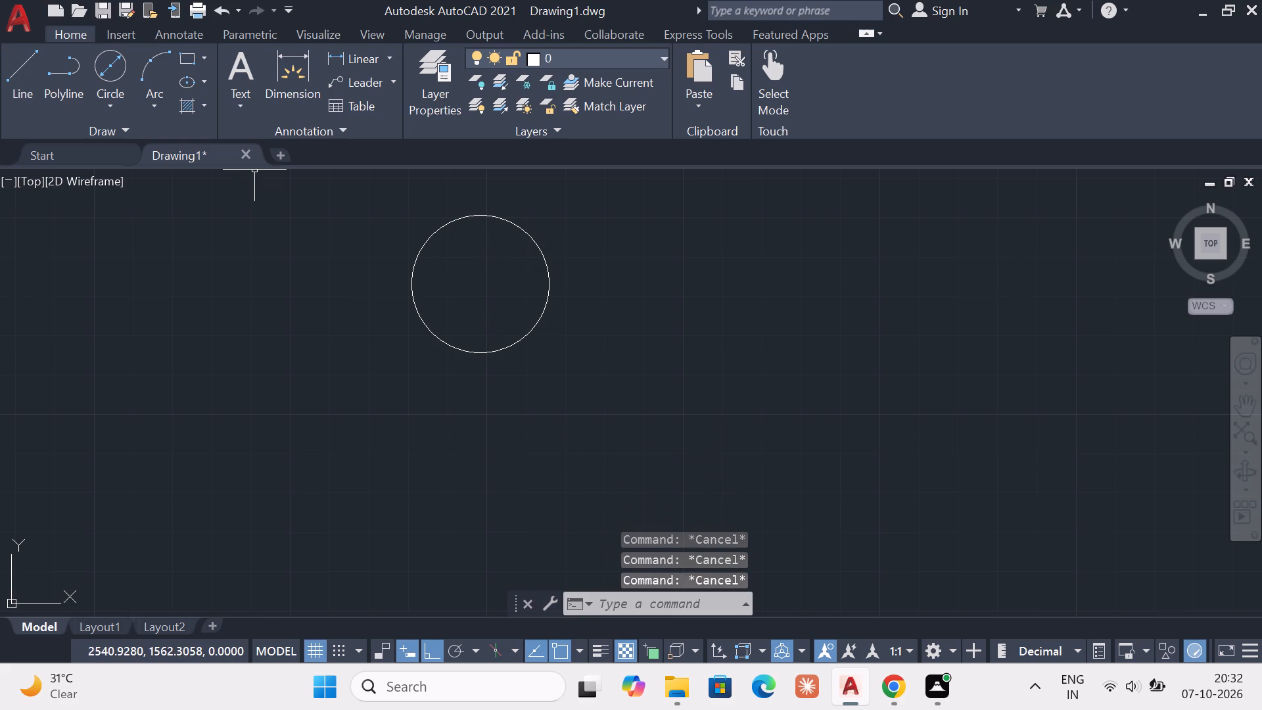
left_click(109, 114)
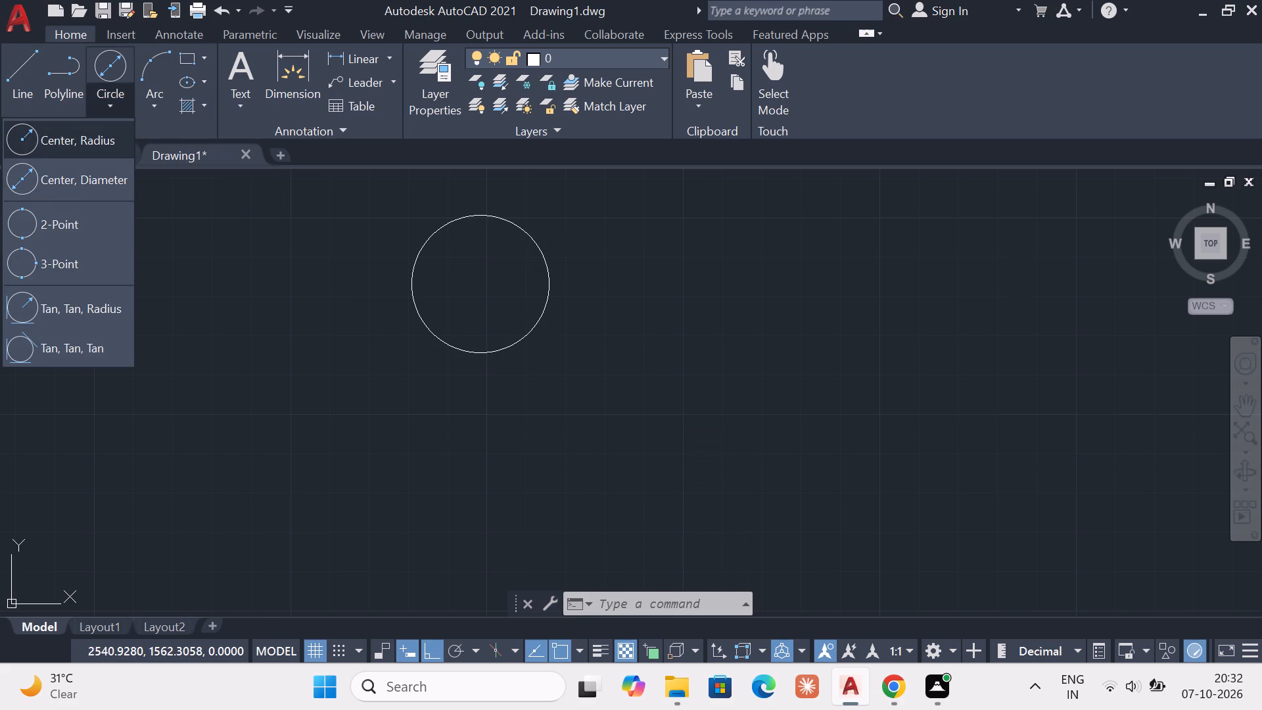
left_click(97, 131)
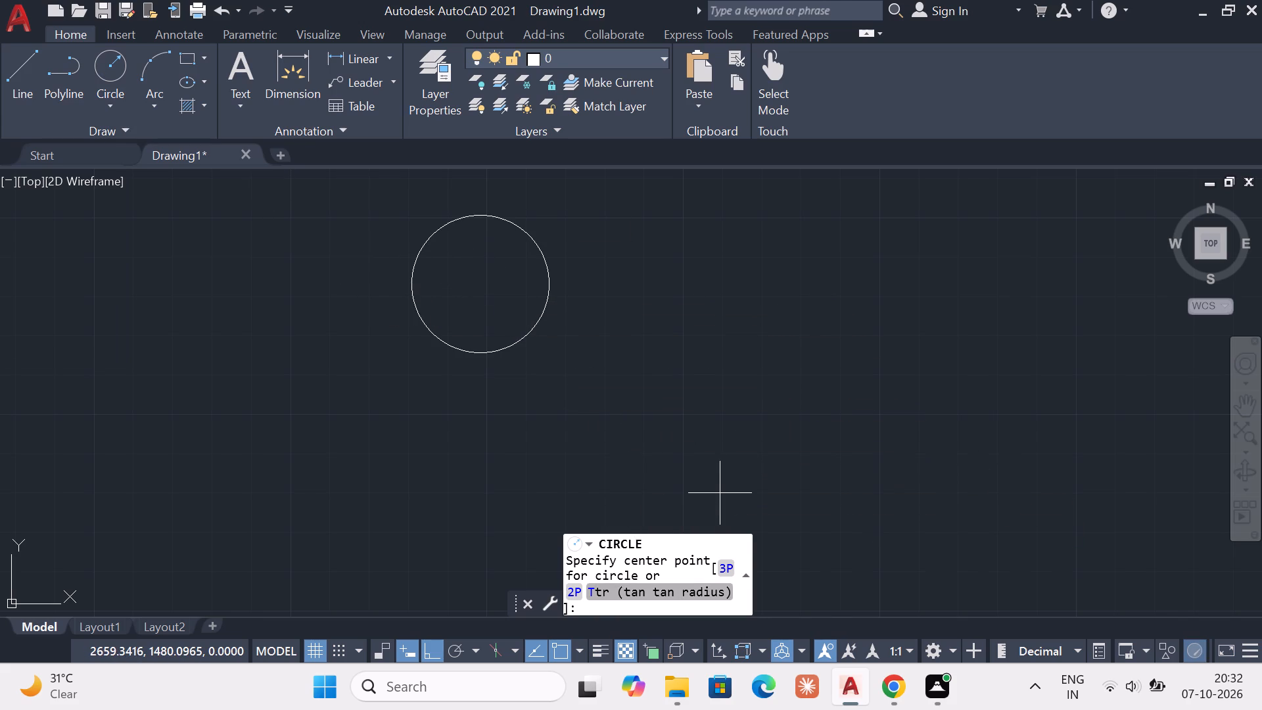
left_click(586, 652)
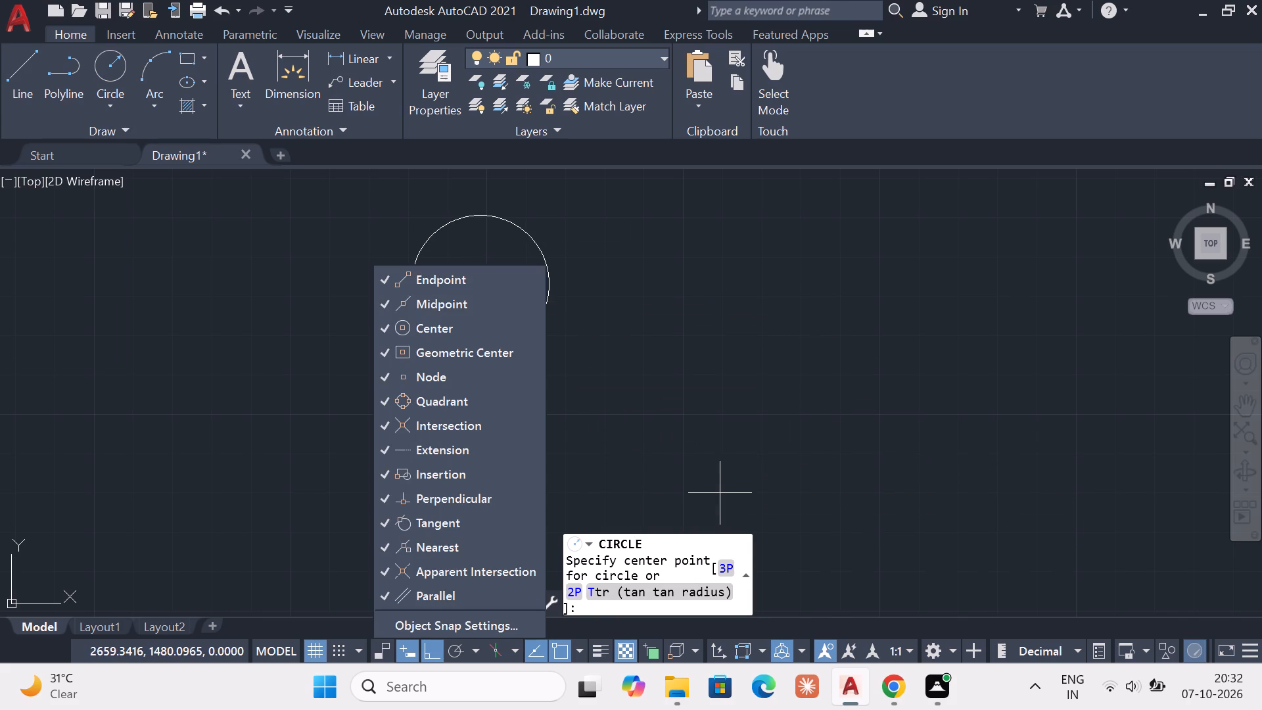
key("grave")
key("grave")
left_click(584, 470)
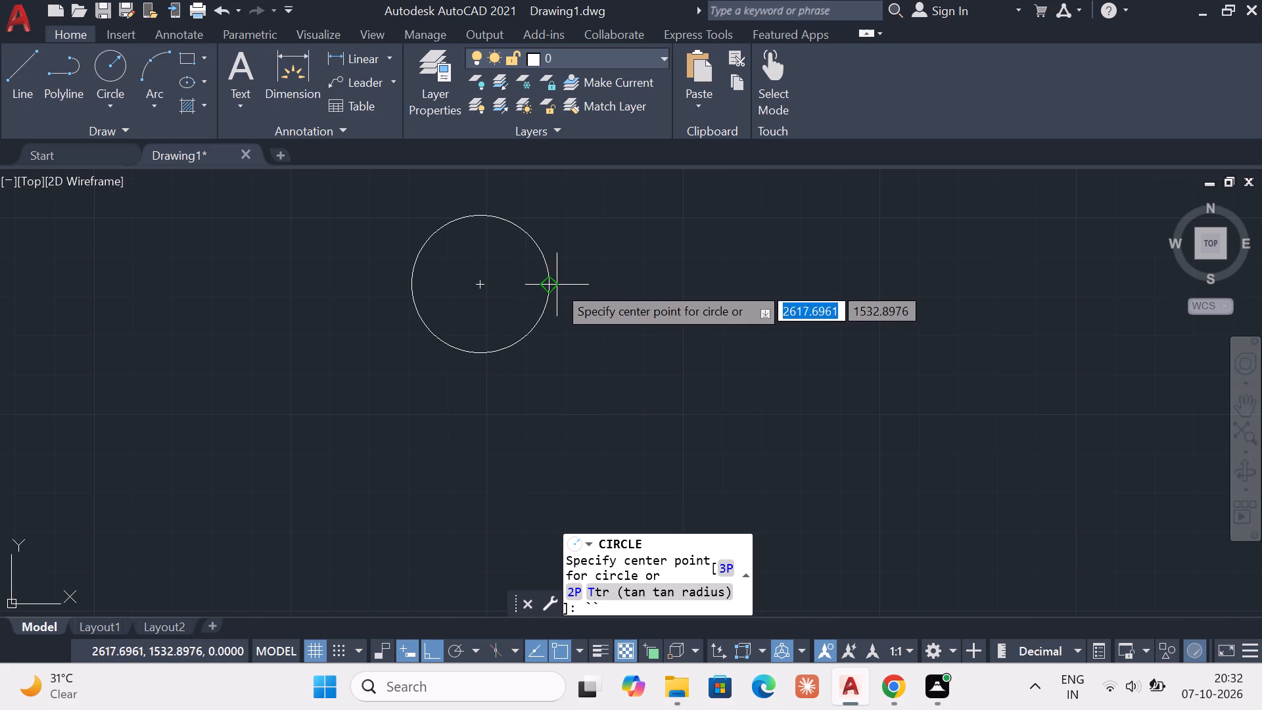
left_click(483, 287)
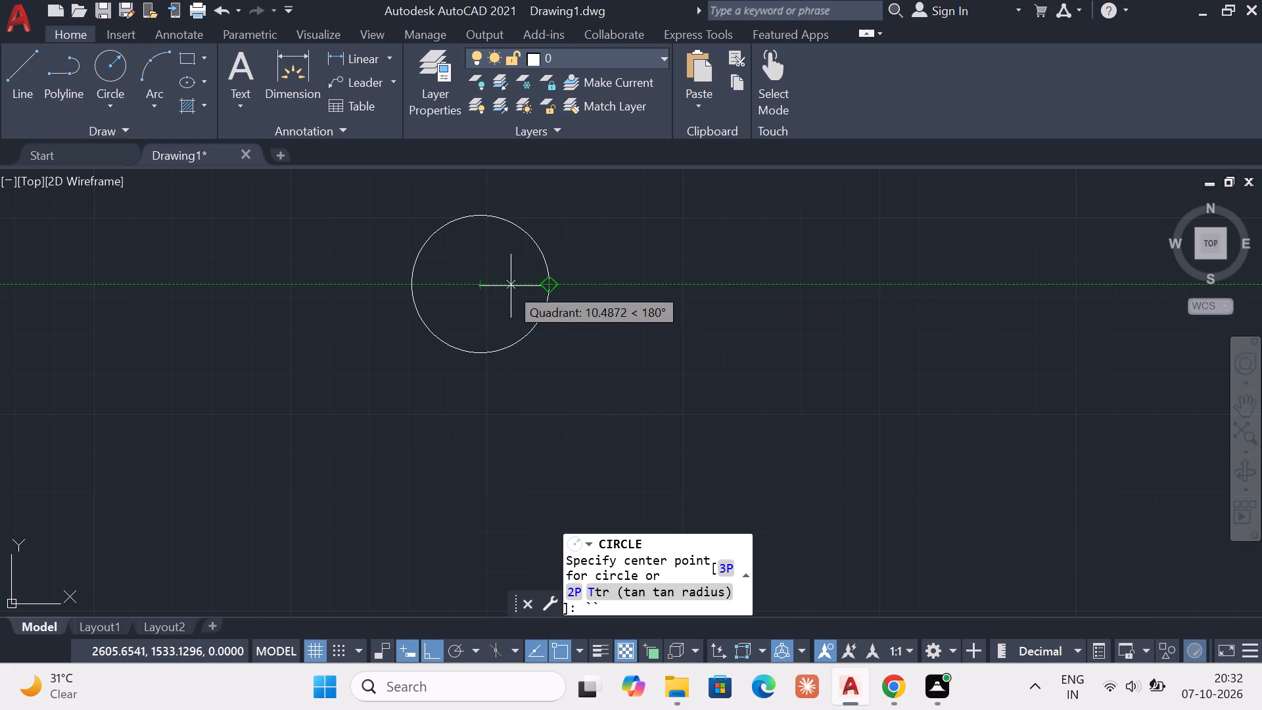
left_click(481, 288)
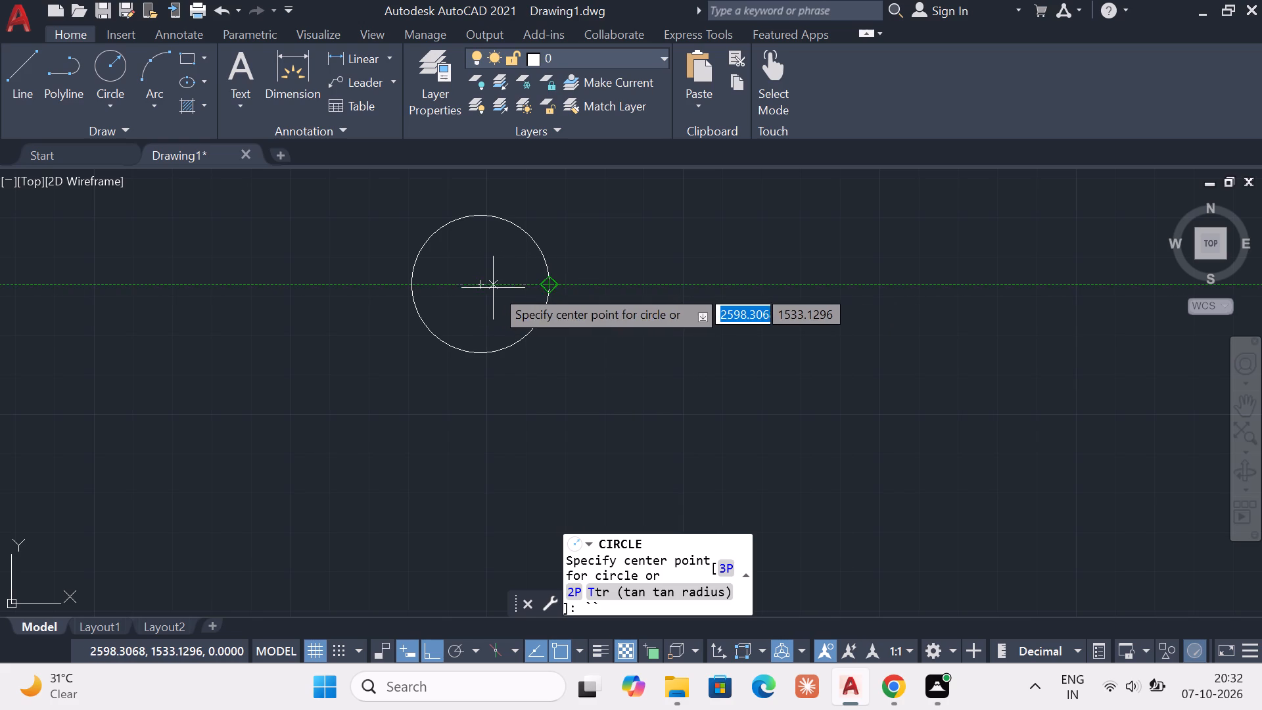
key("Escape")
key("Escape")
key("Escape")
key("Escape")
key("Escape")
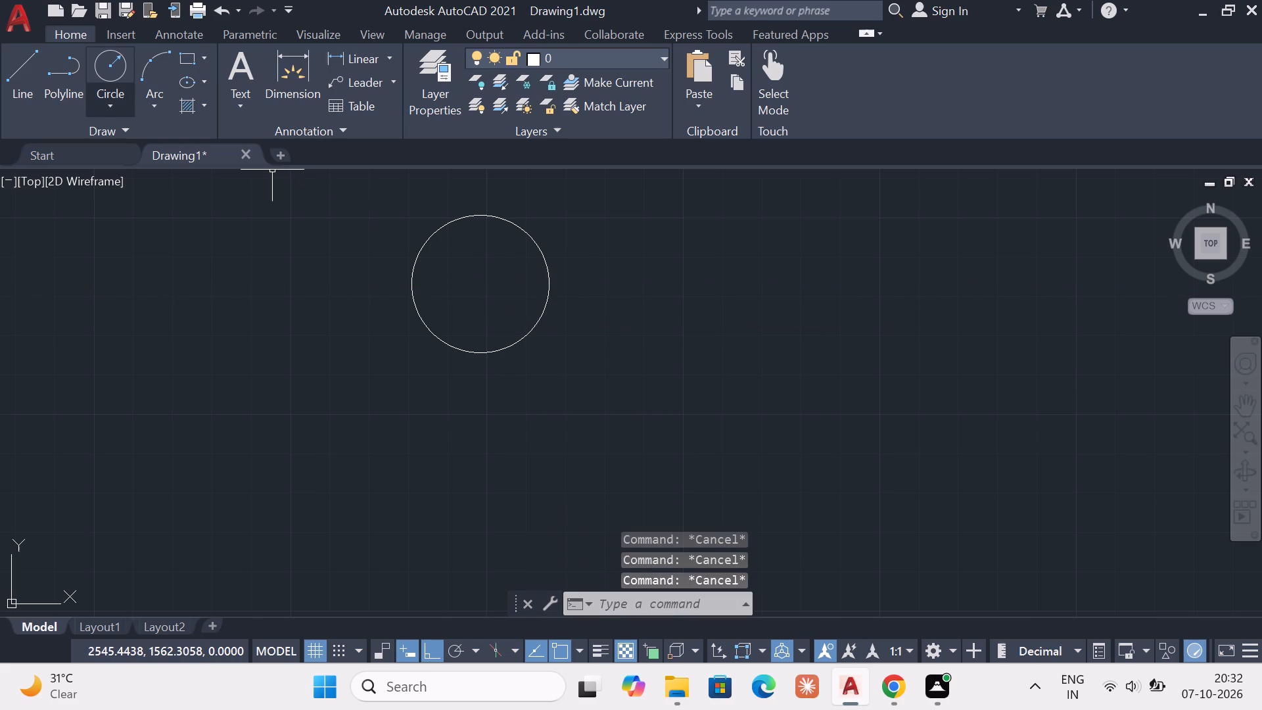
Draw a circle by centre and radius, with radius 35, concentric with the existing circle.
left_click(120, 111)
left_click(89, 147)
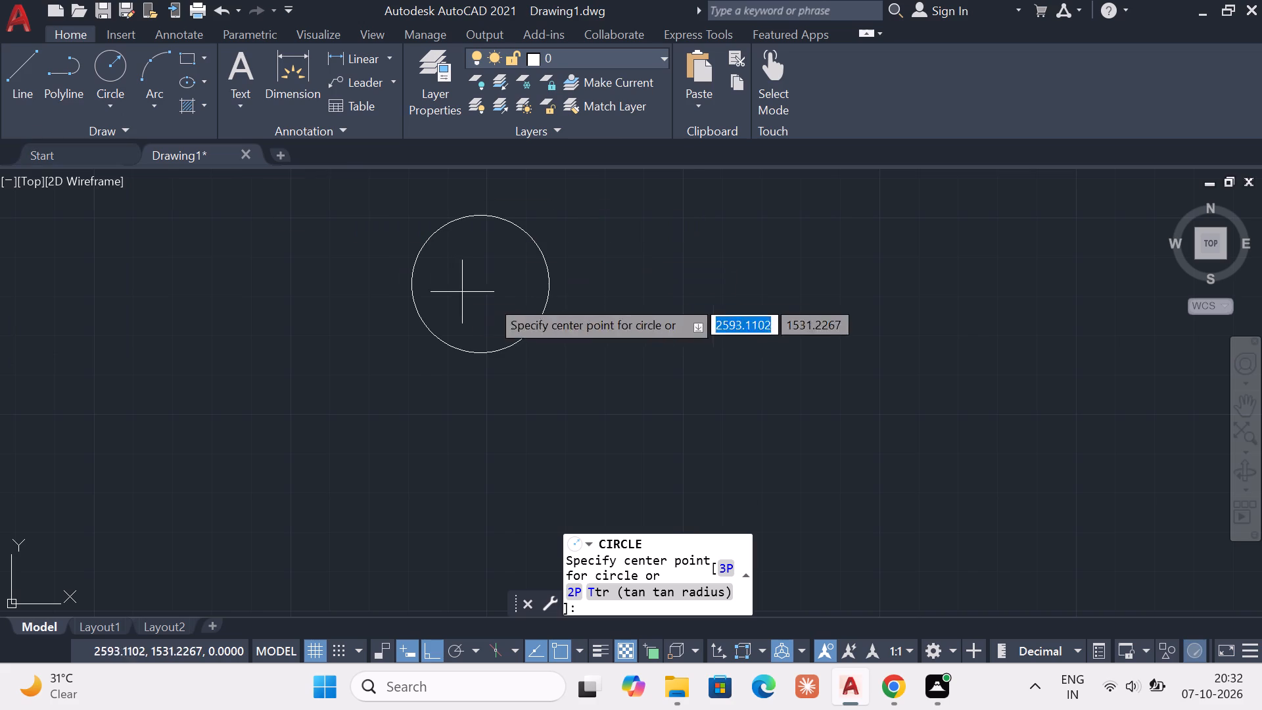
left_click(482, 286)
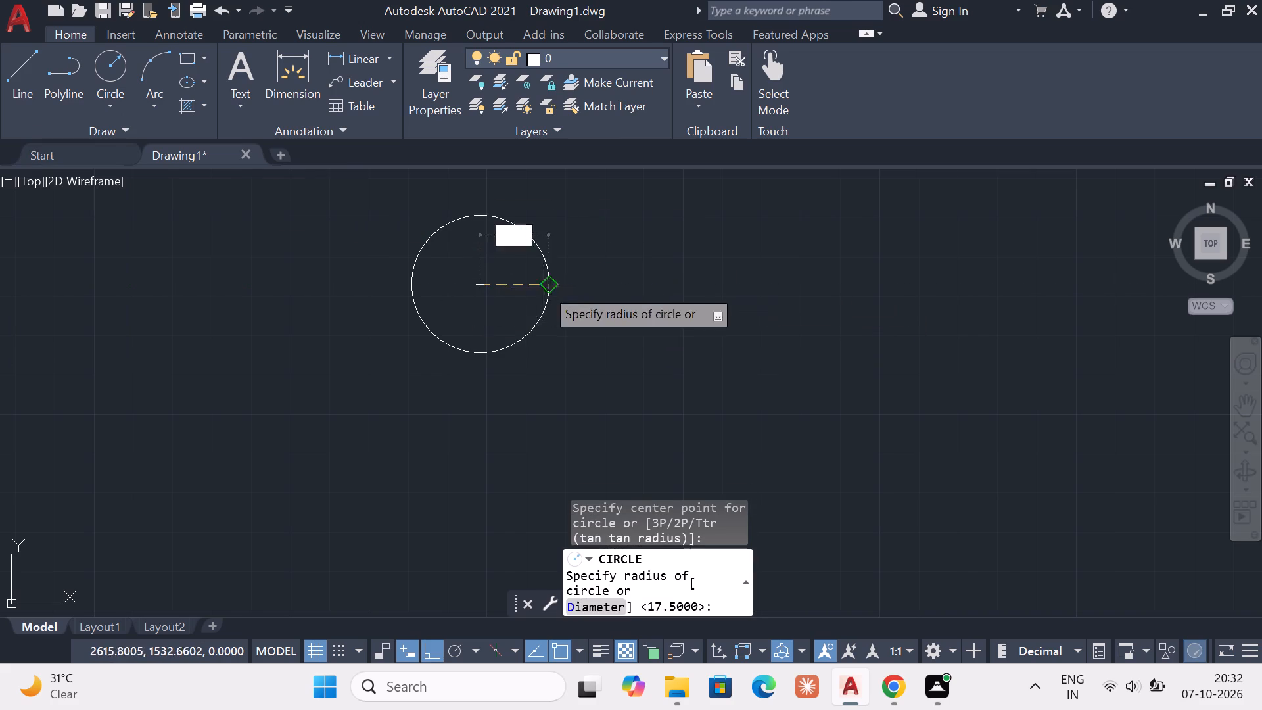
type("35")
key("Return")
key("Escape")
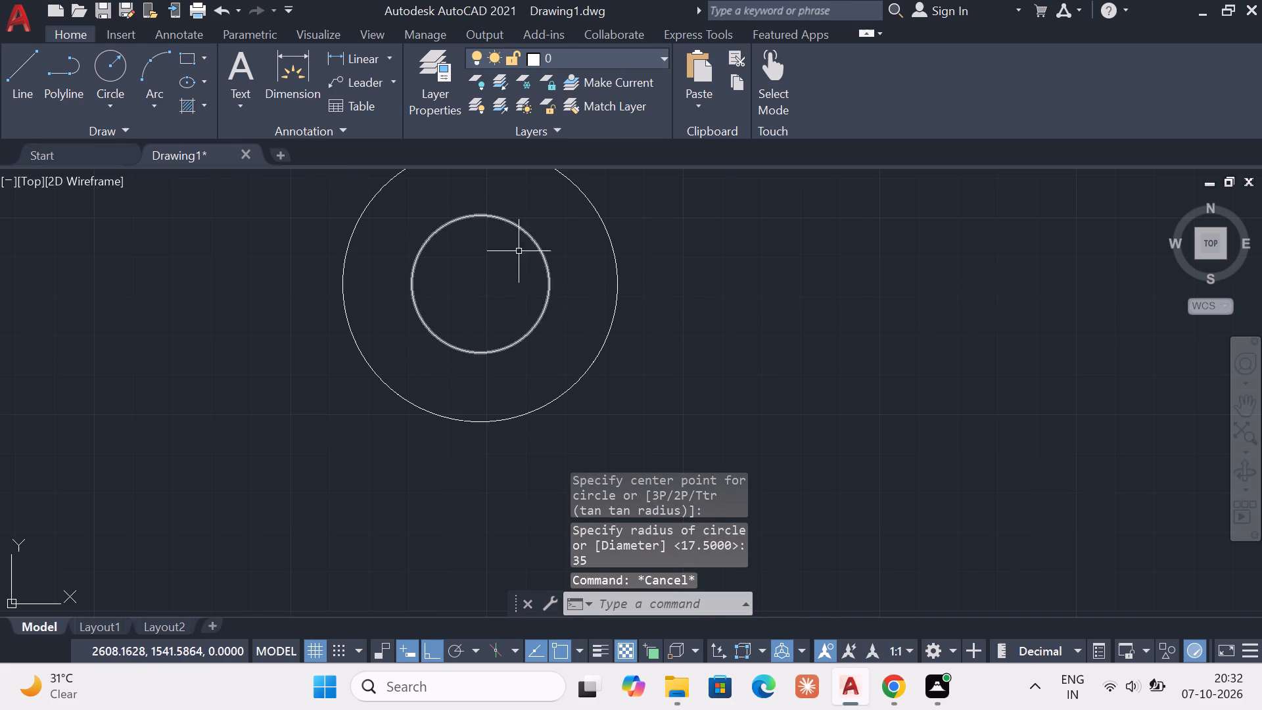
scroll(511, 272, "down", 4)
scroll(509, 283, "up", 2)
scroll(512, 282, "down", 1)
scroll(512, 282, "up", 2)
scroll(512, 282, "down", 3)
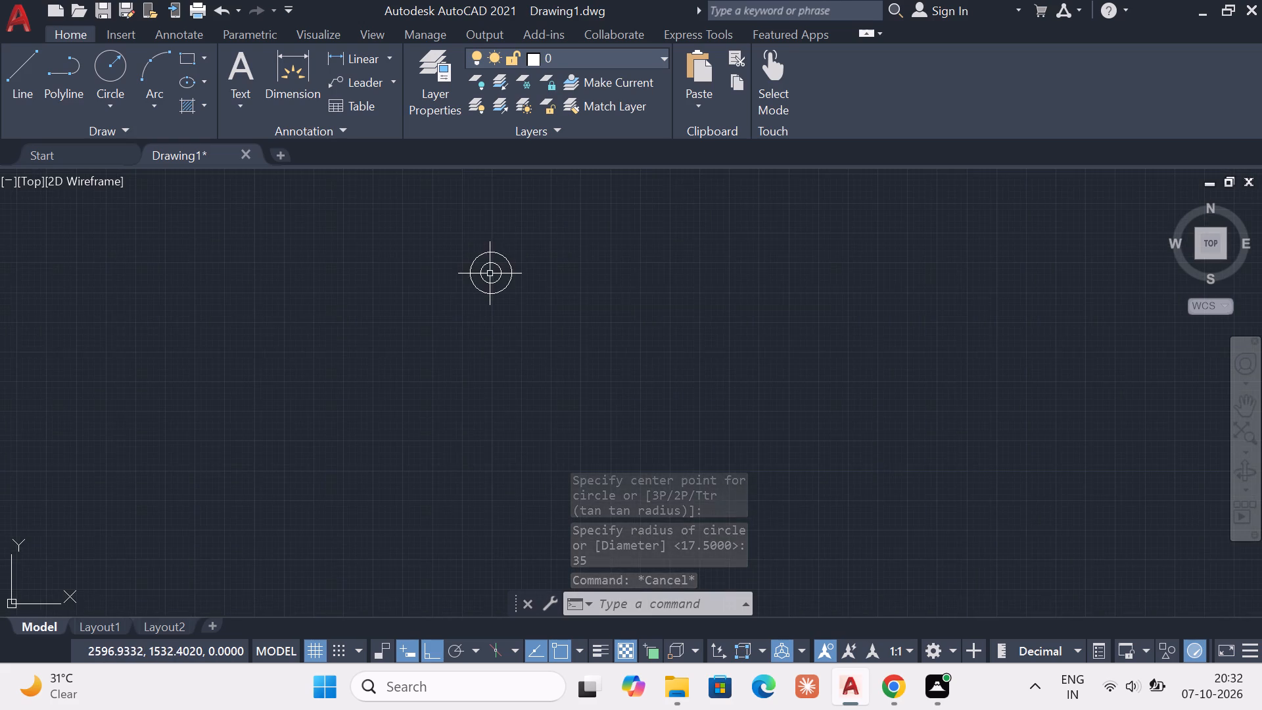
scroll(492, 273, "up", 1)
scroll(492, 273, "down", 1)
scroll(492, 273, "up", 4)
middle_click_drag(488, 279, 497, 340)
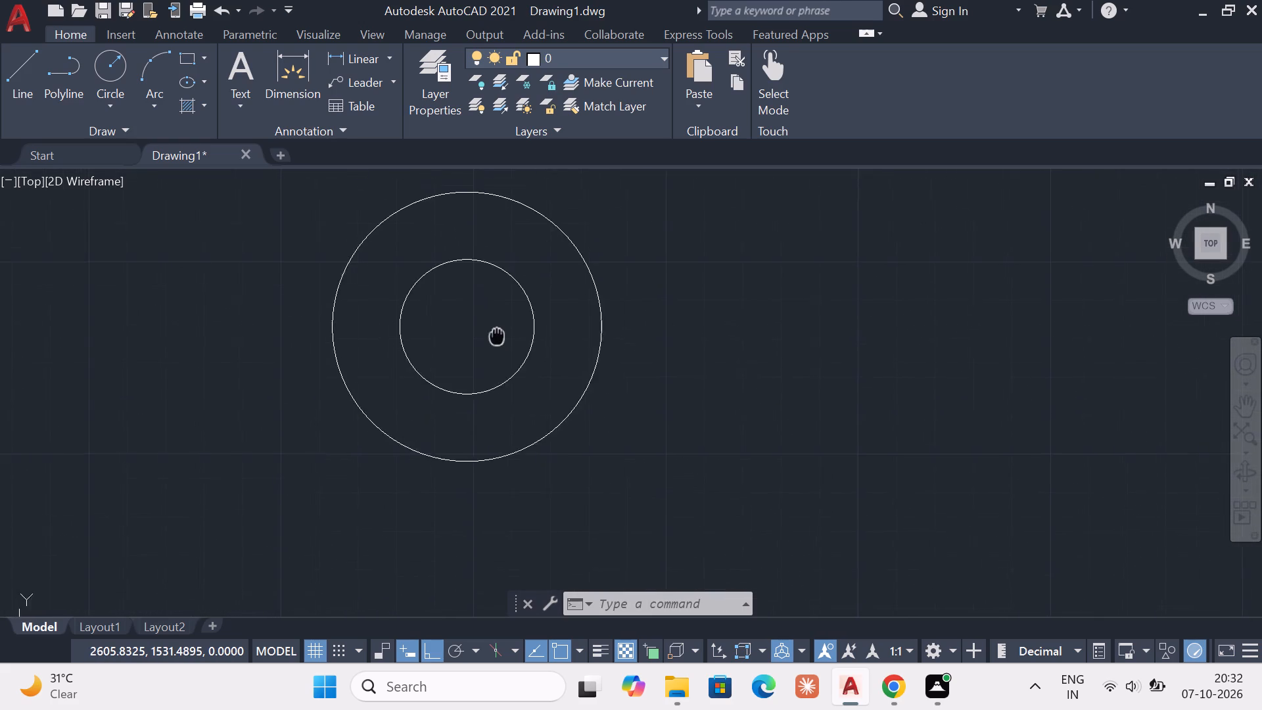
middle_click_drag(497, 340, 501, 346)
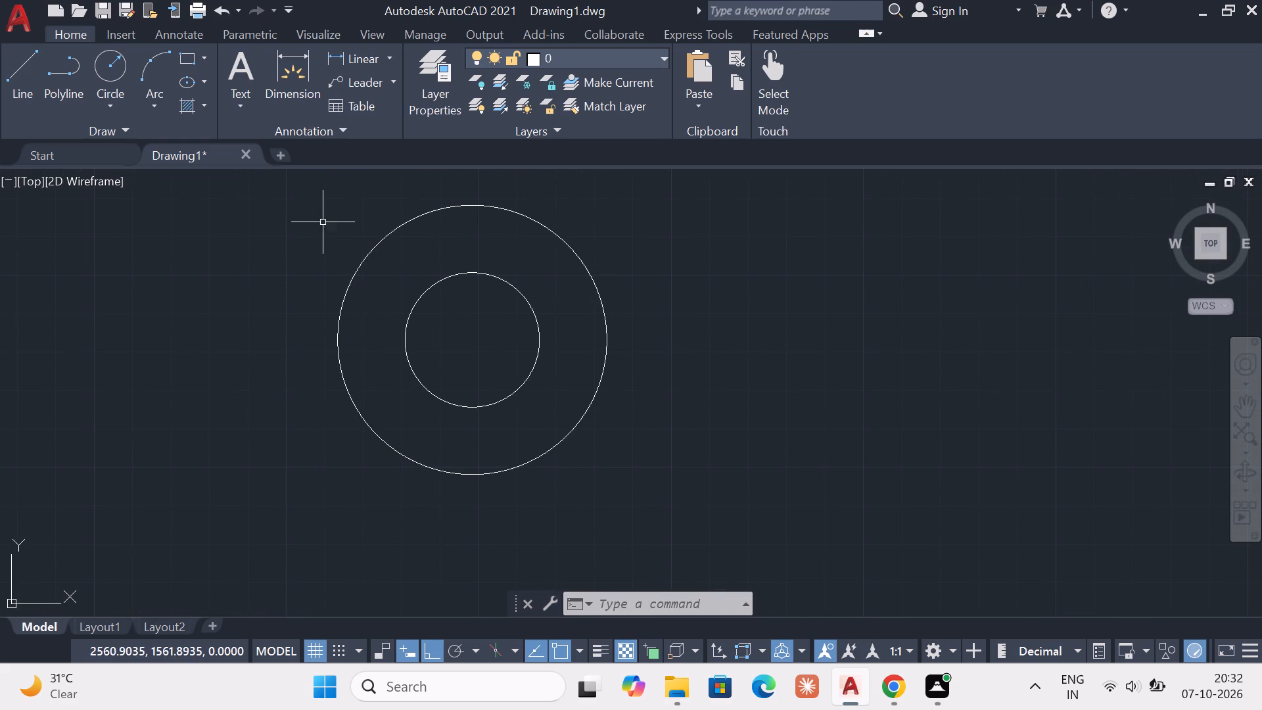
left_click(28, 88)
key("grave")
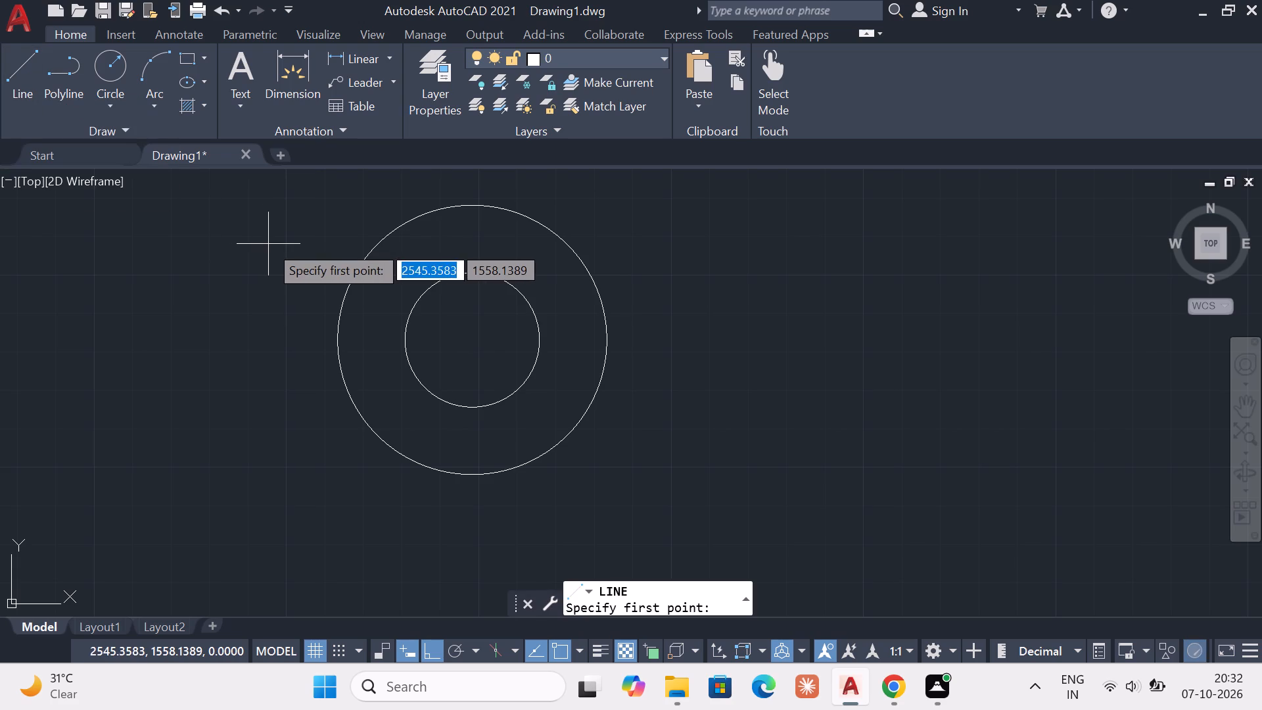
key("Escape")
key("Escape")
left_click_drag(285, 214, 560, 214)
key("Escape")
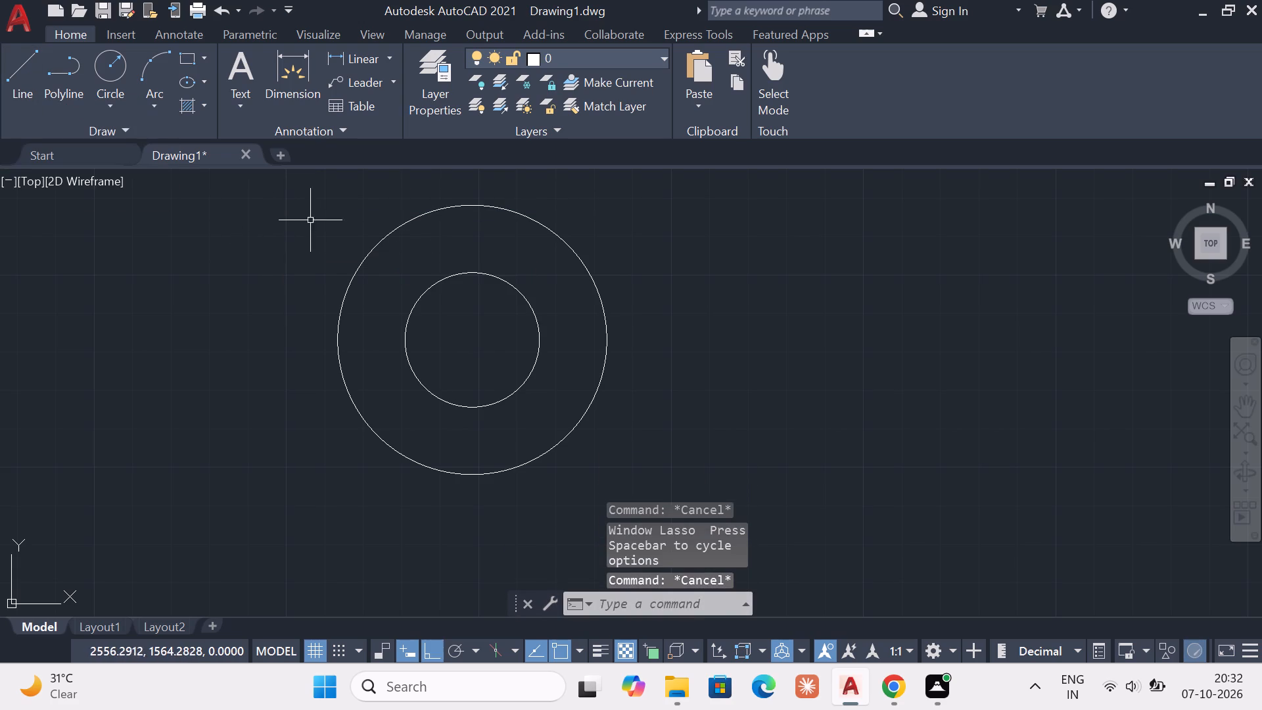
Delete both concentric circles from the drawing.
left_click(286, 195)
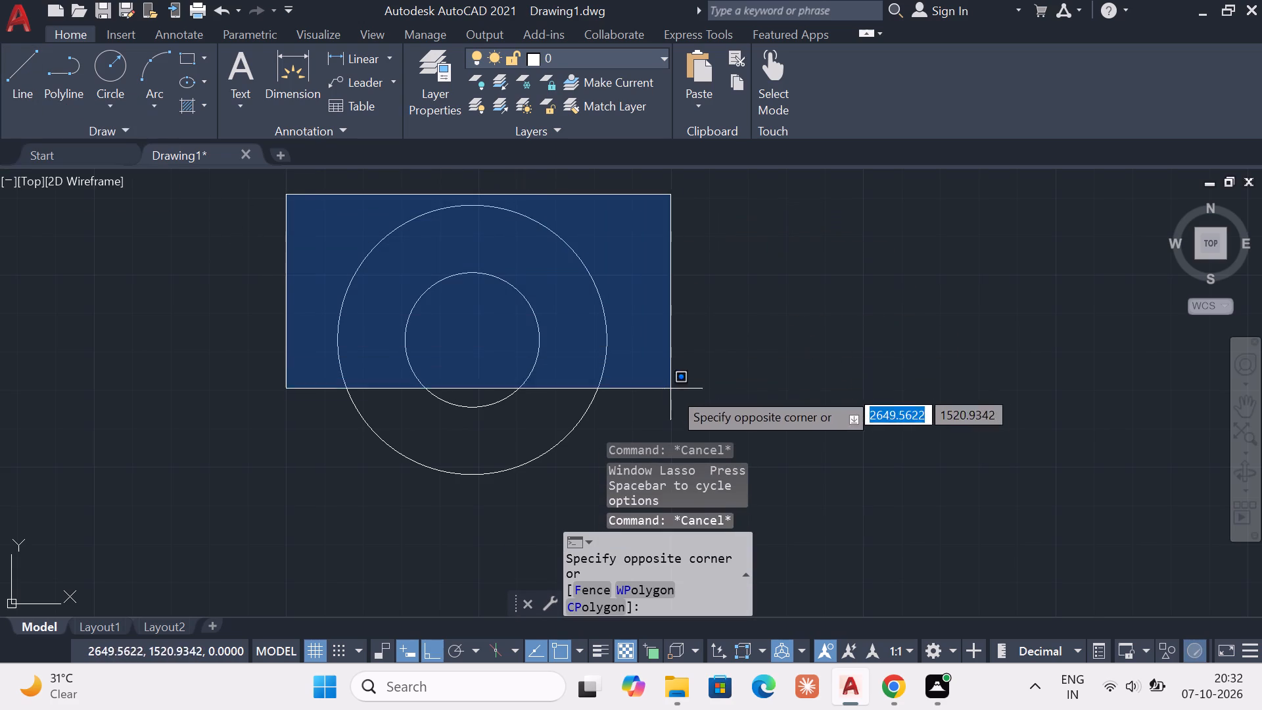
left_click(774, 489)
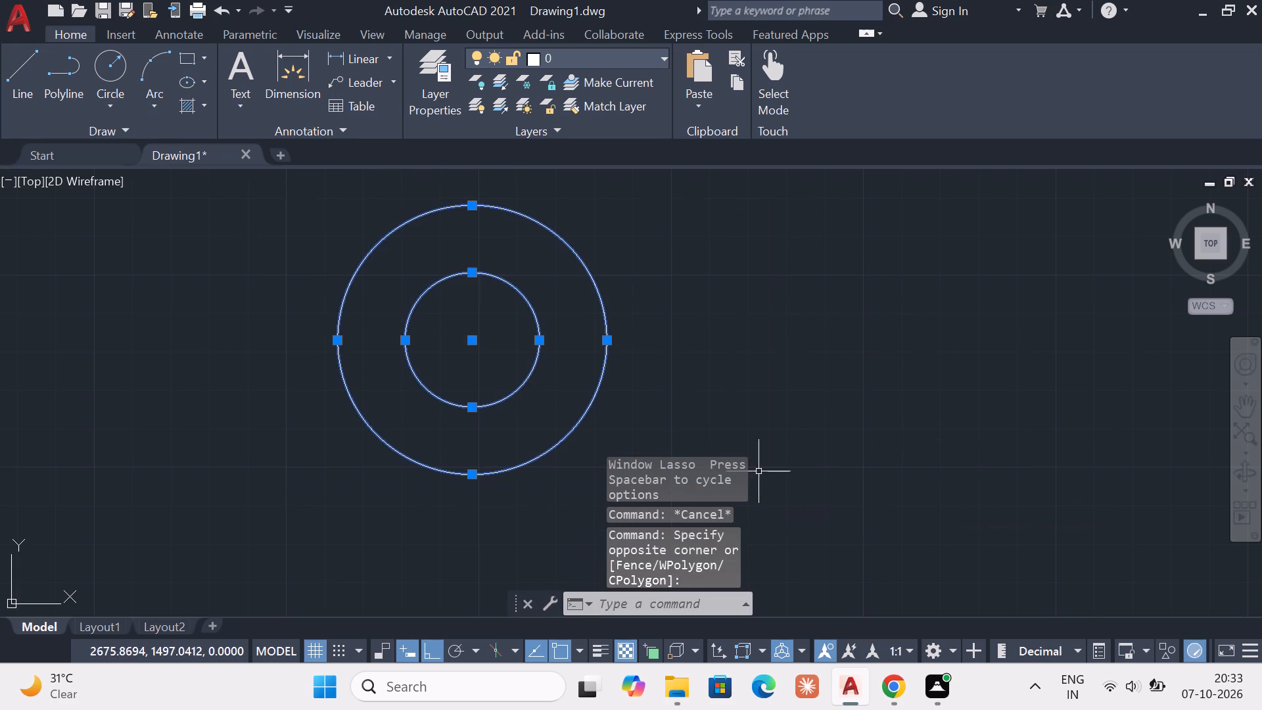
key("Delete")
key("Escape")
key("Escape")
key("Escape")
key("Escape")
key("Escape")
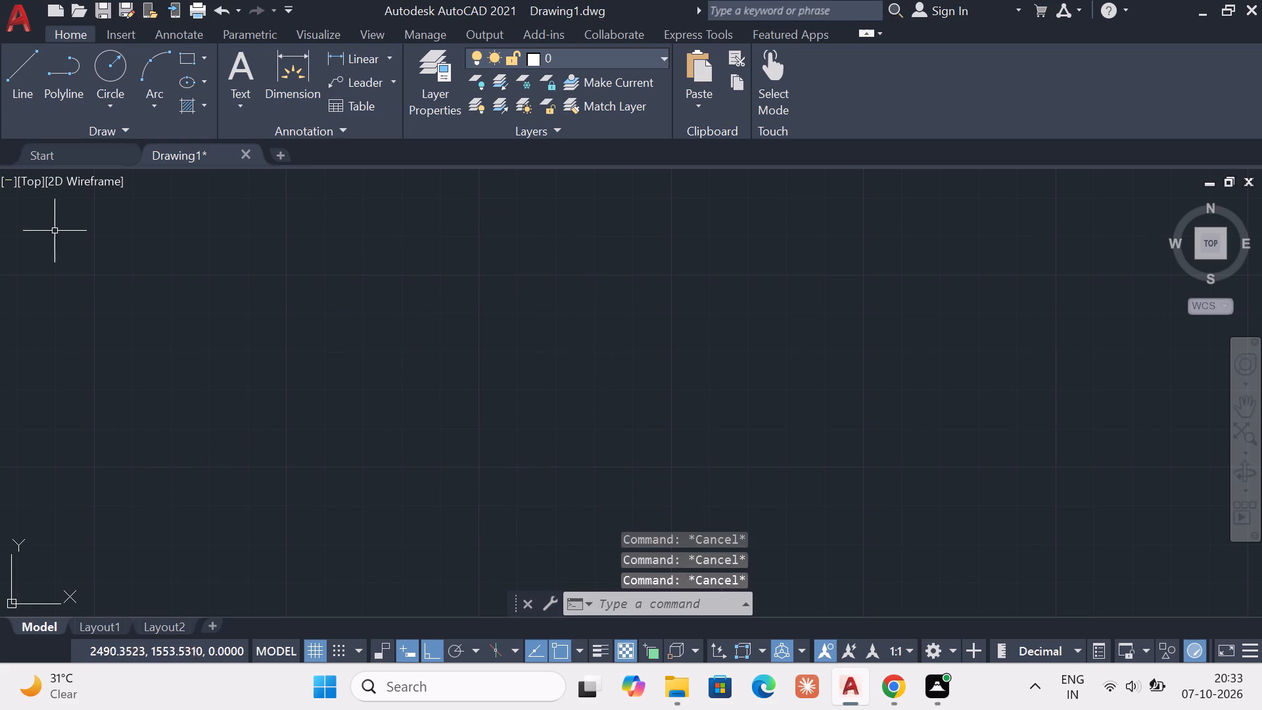
Draw a horizontal line 180 long as the base of the figure in the empty drawing area.
left_click(22, 101)
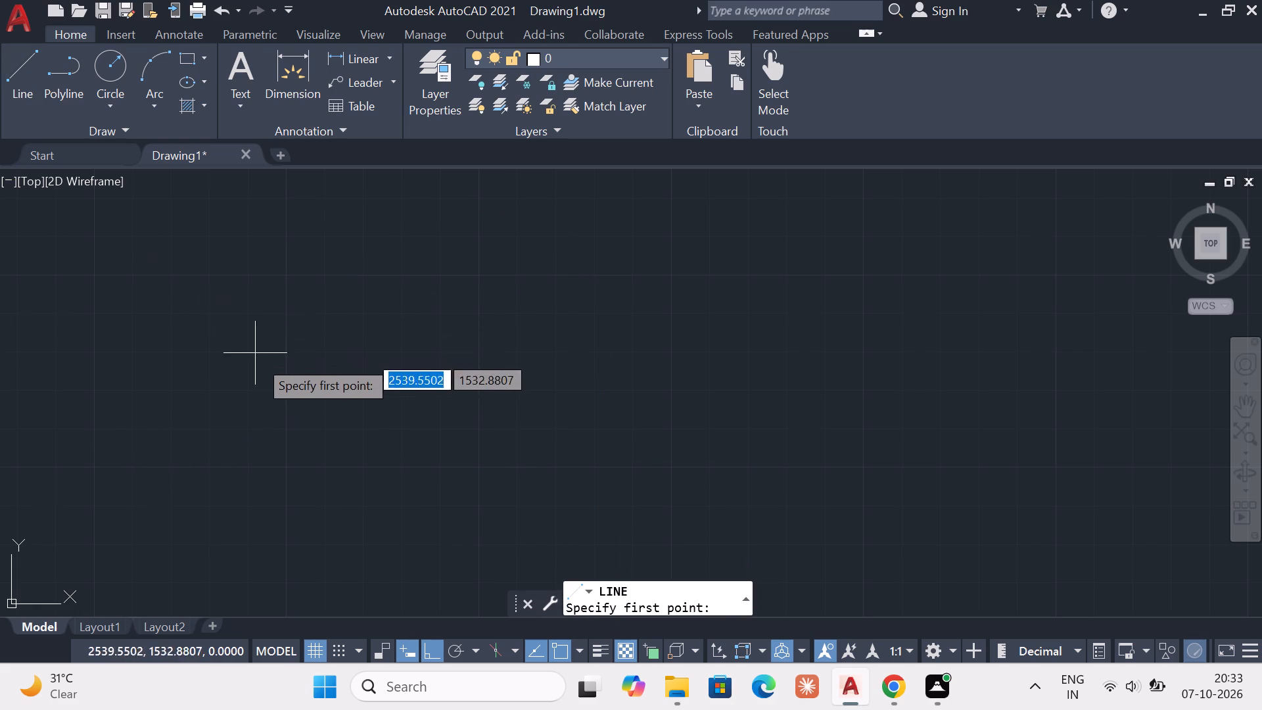
left_click(379, 404)
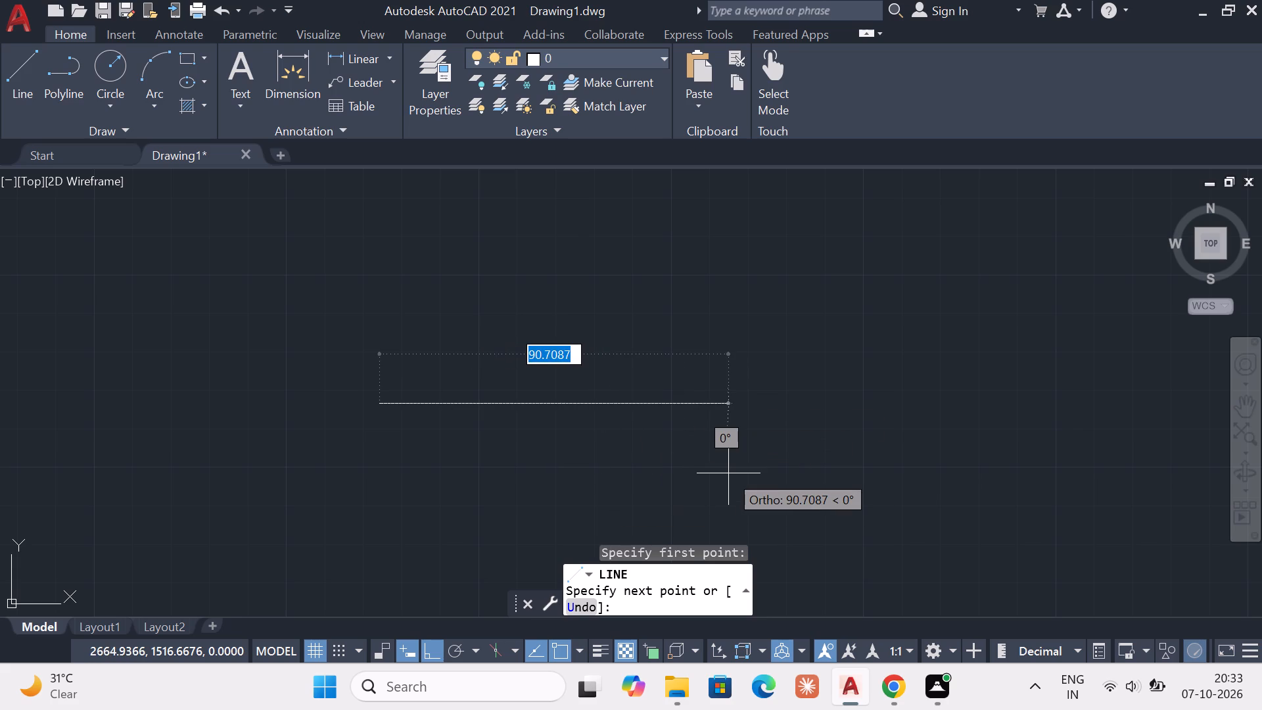
type("180")
key("Return")
key("Escape")
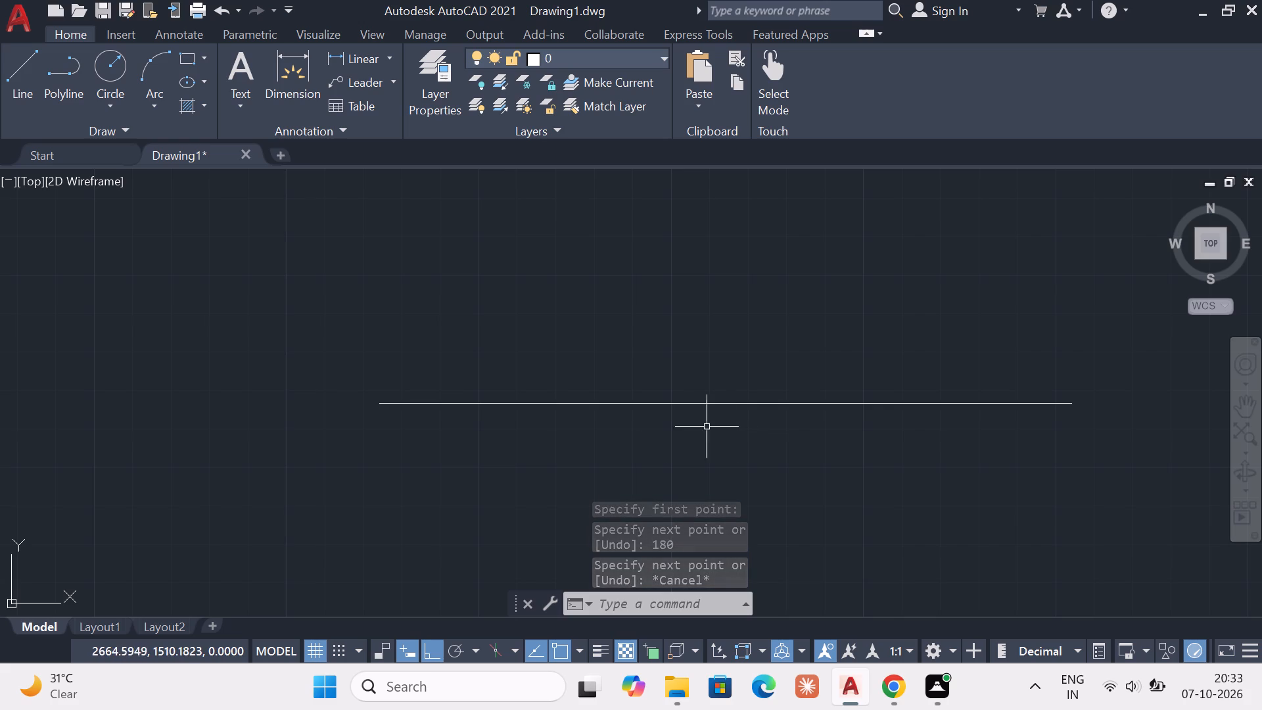
Draw a vertical line 20 long upward from the left endpoint of the horizontal base line.
left_click(4, 77)
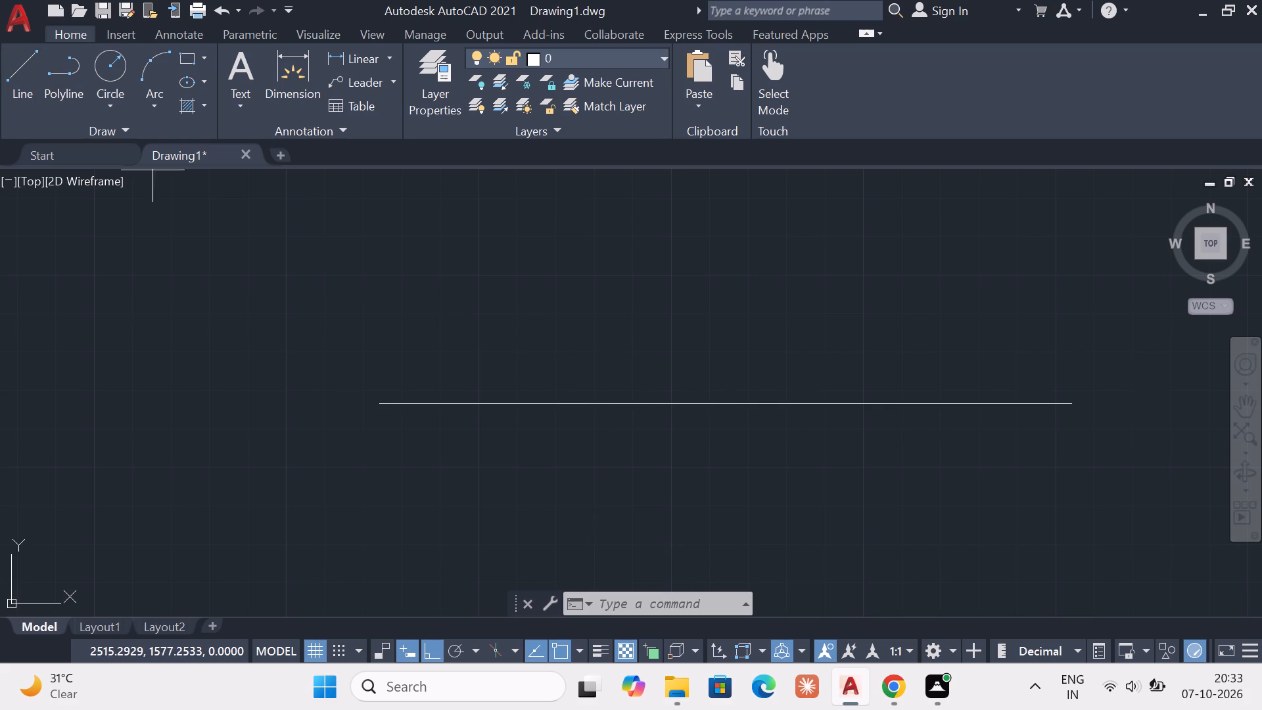
left_click(385, 403)
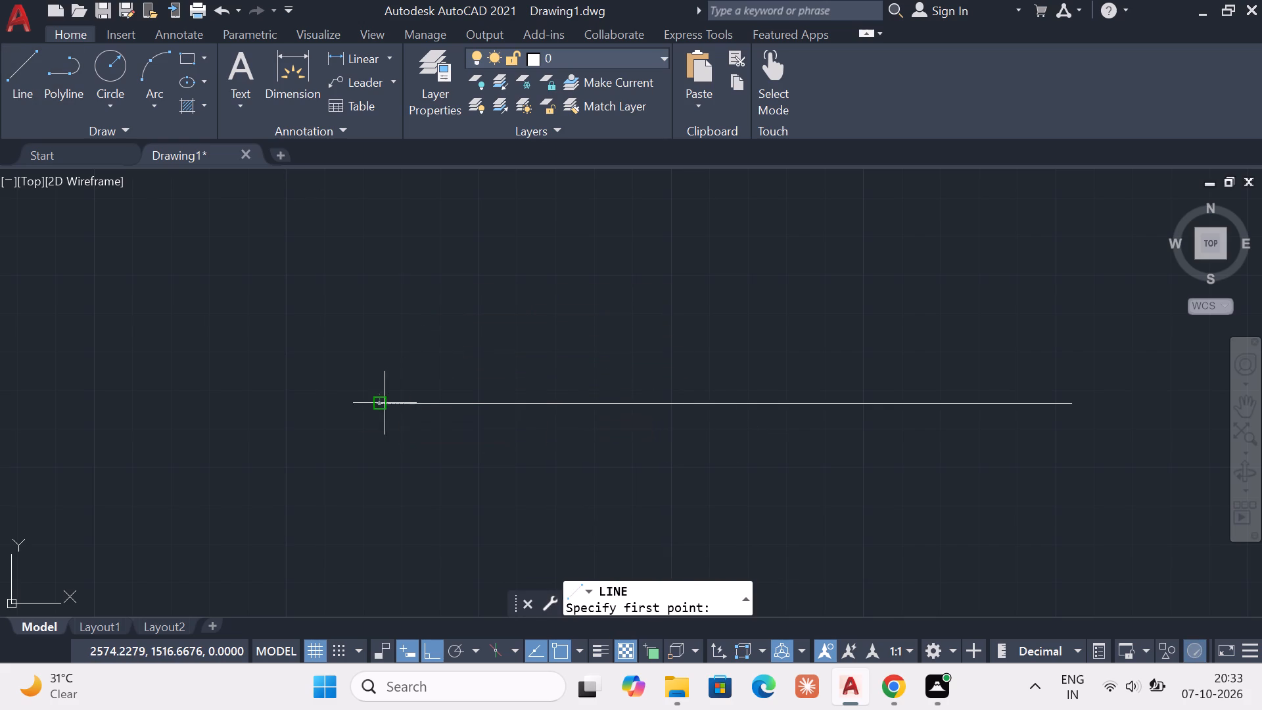
type("20")
key("Return")
key("space")
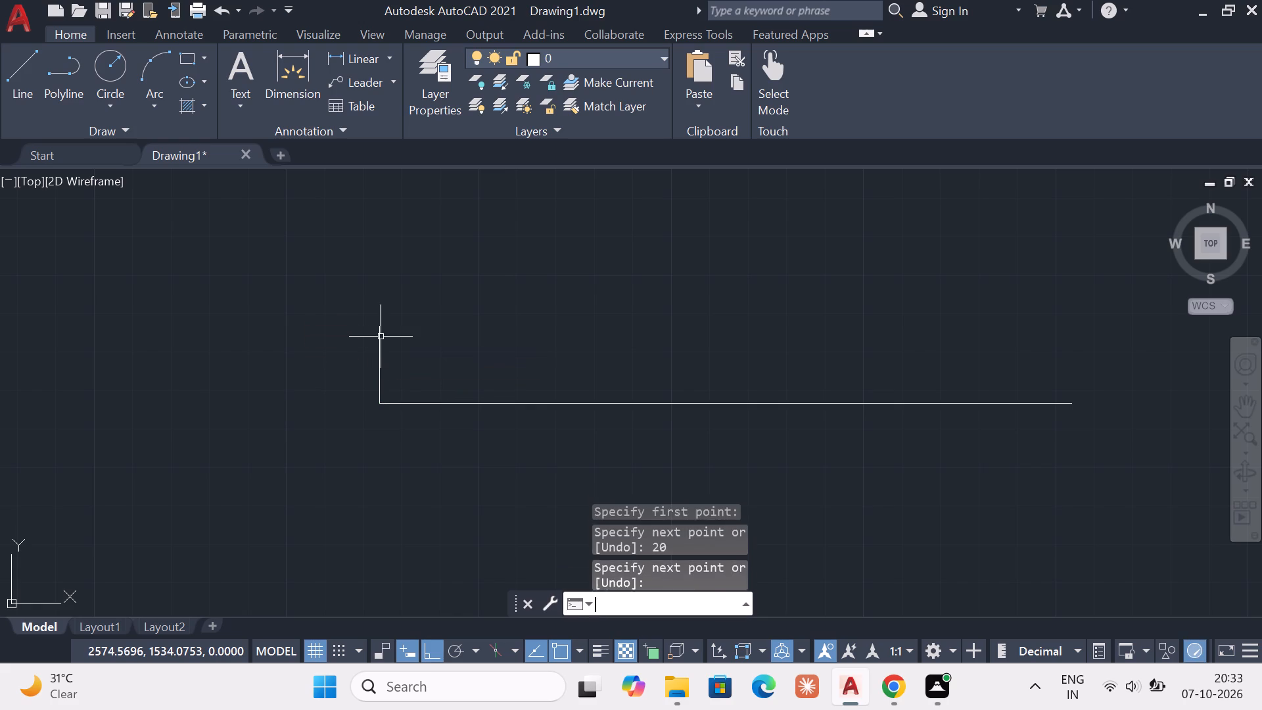
Draw a vertical line 20 long upward from the right endpoint of the horizontal base line.
key("space")
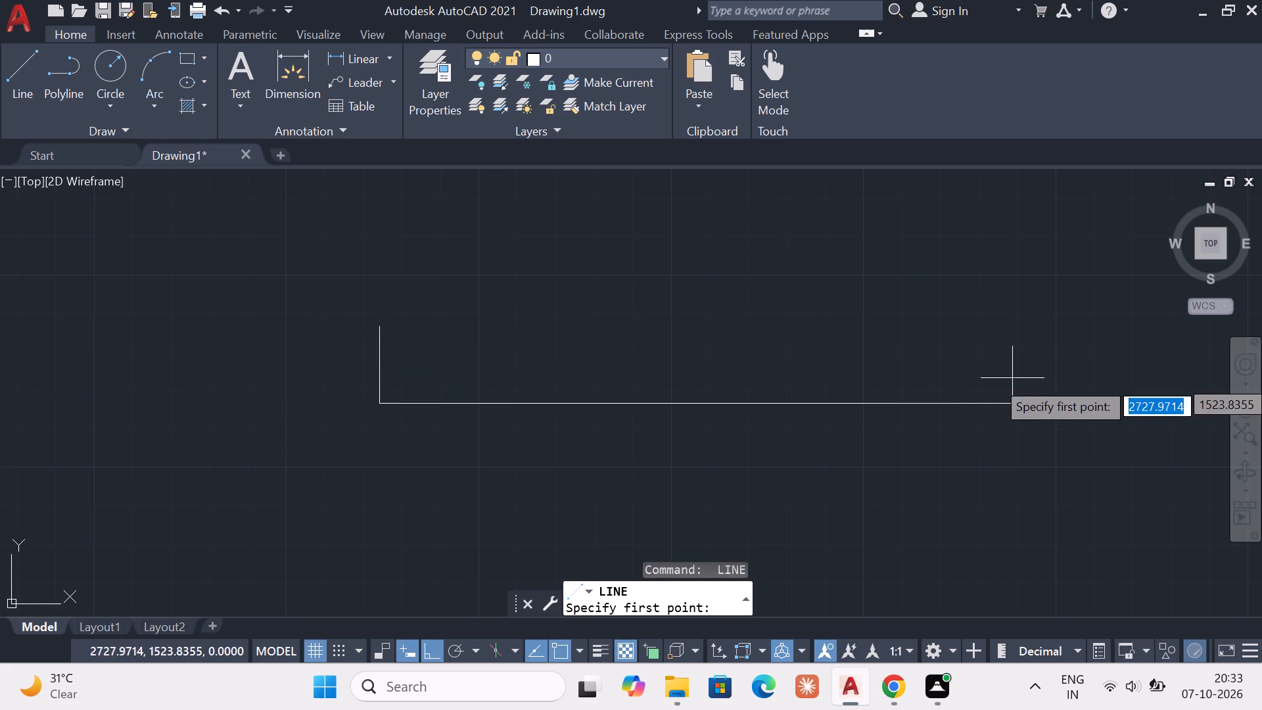
left_click(1069, 399)
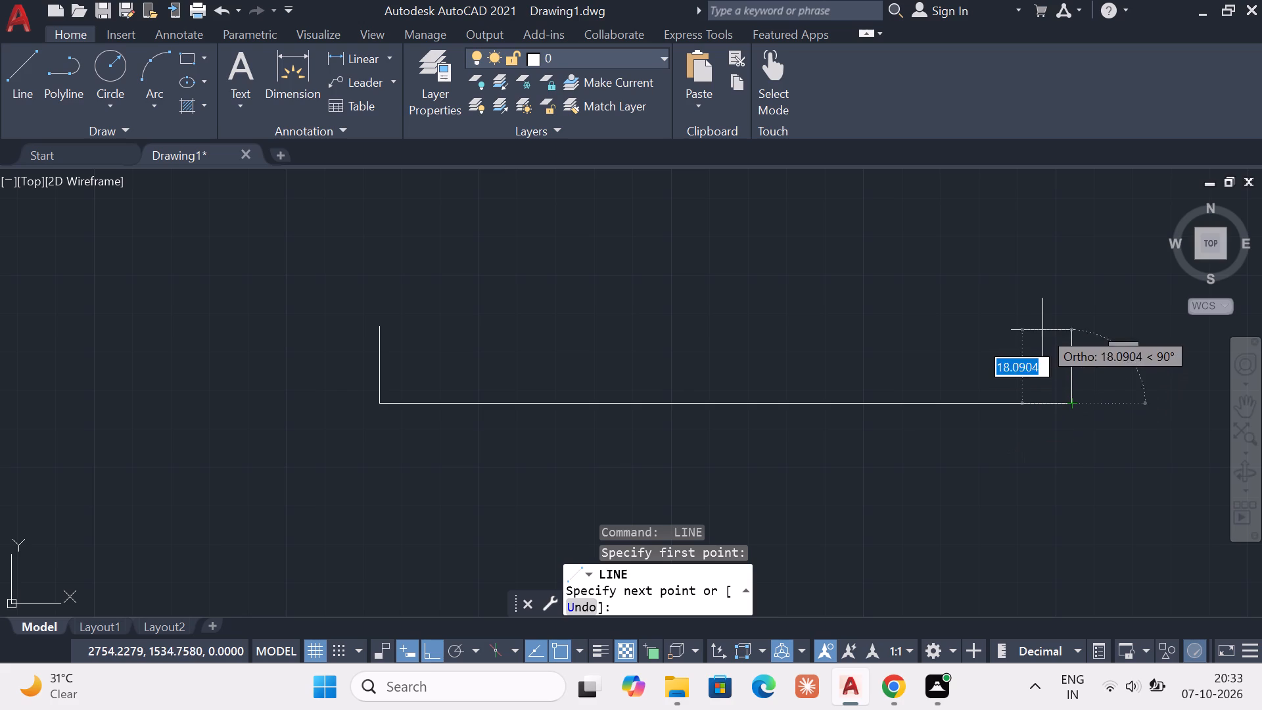
key("2")
key("0")
key("Return")
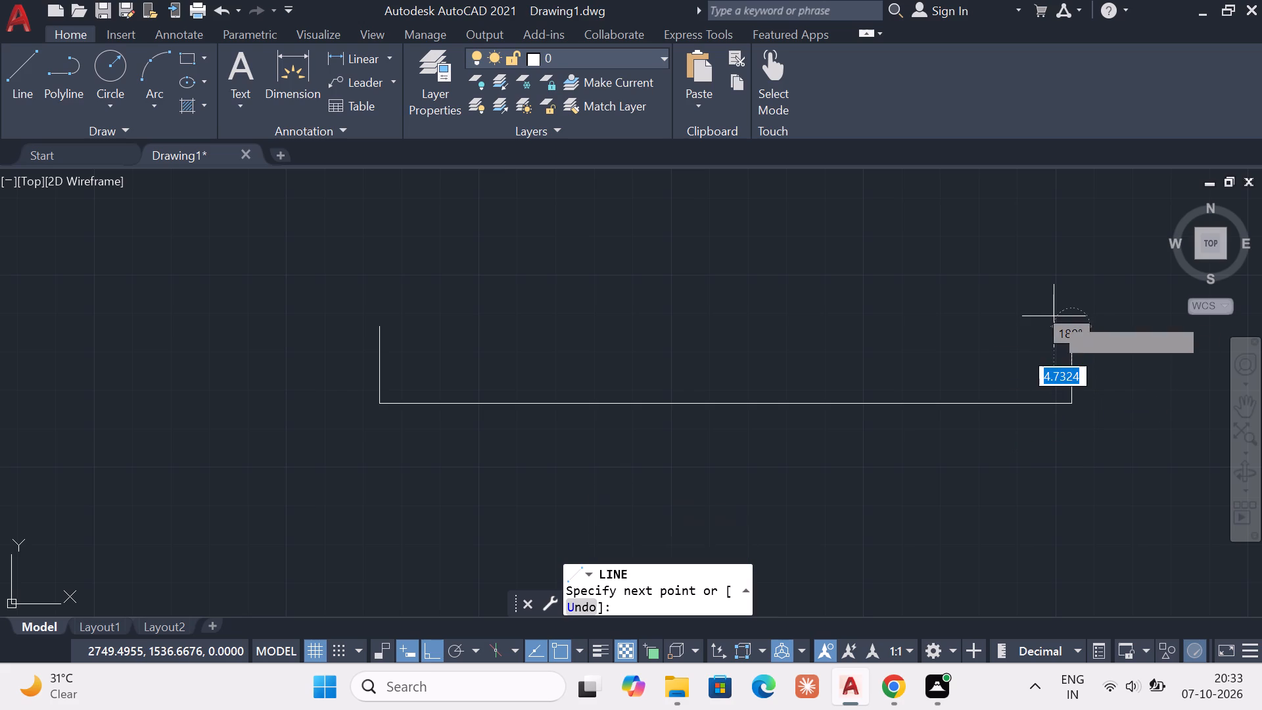
key("Escape")
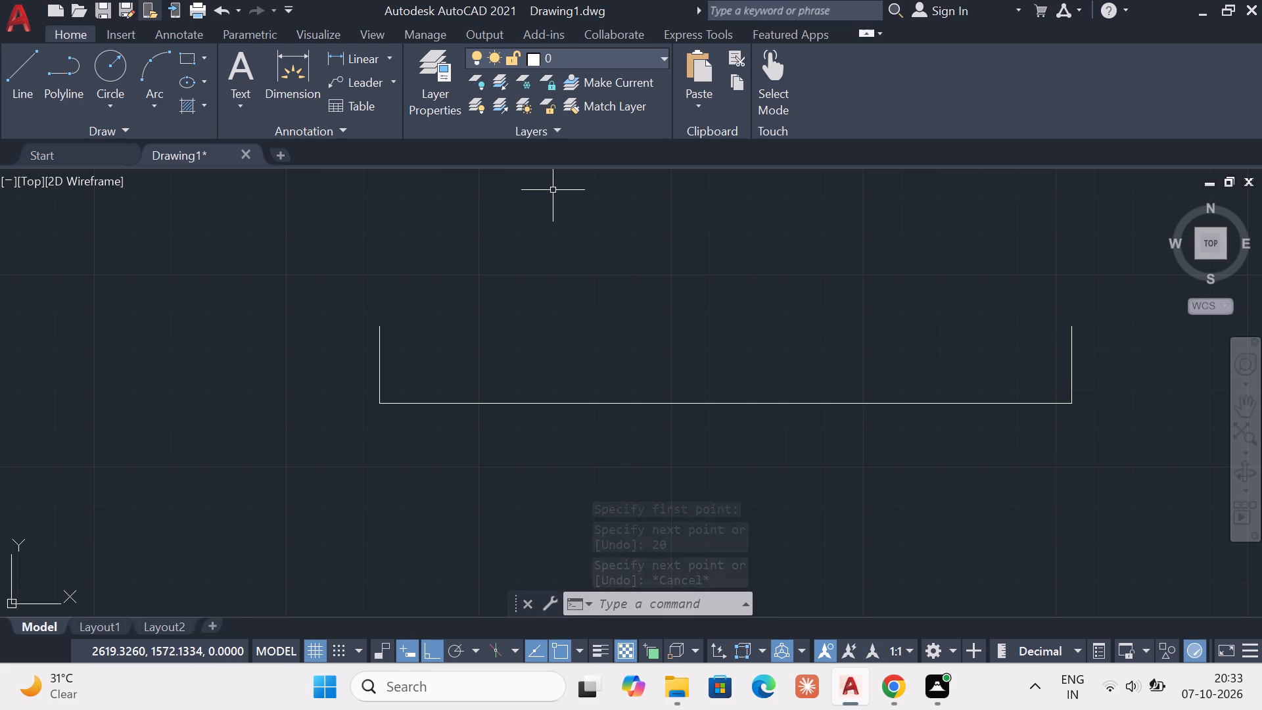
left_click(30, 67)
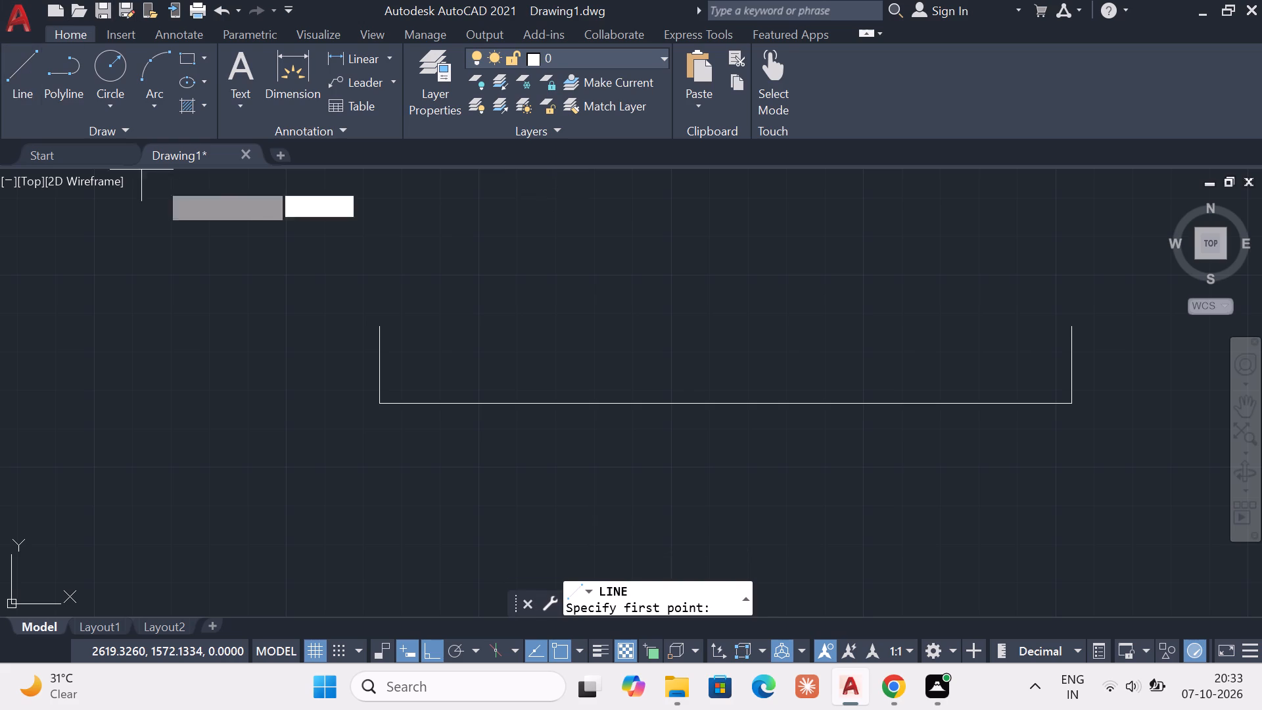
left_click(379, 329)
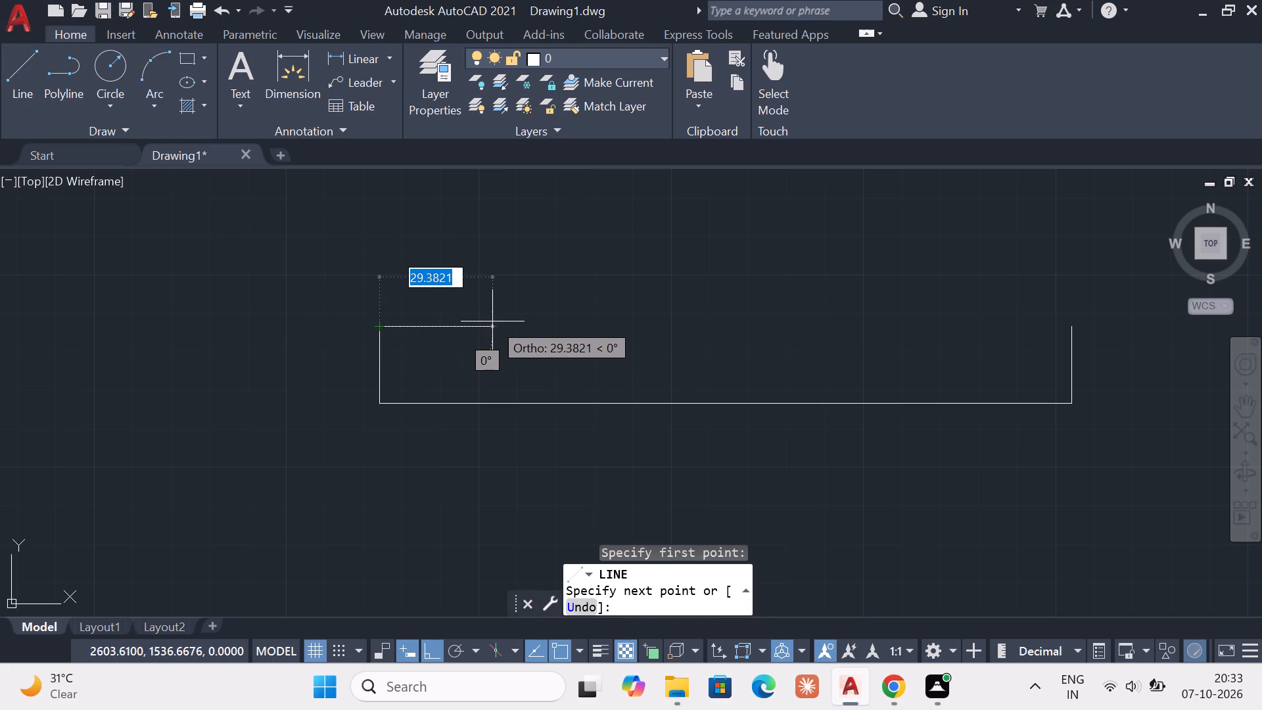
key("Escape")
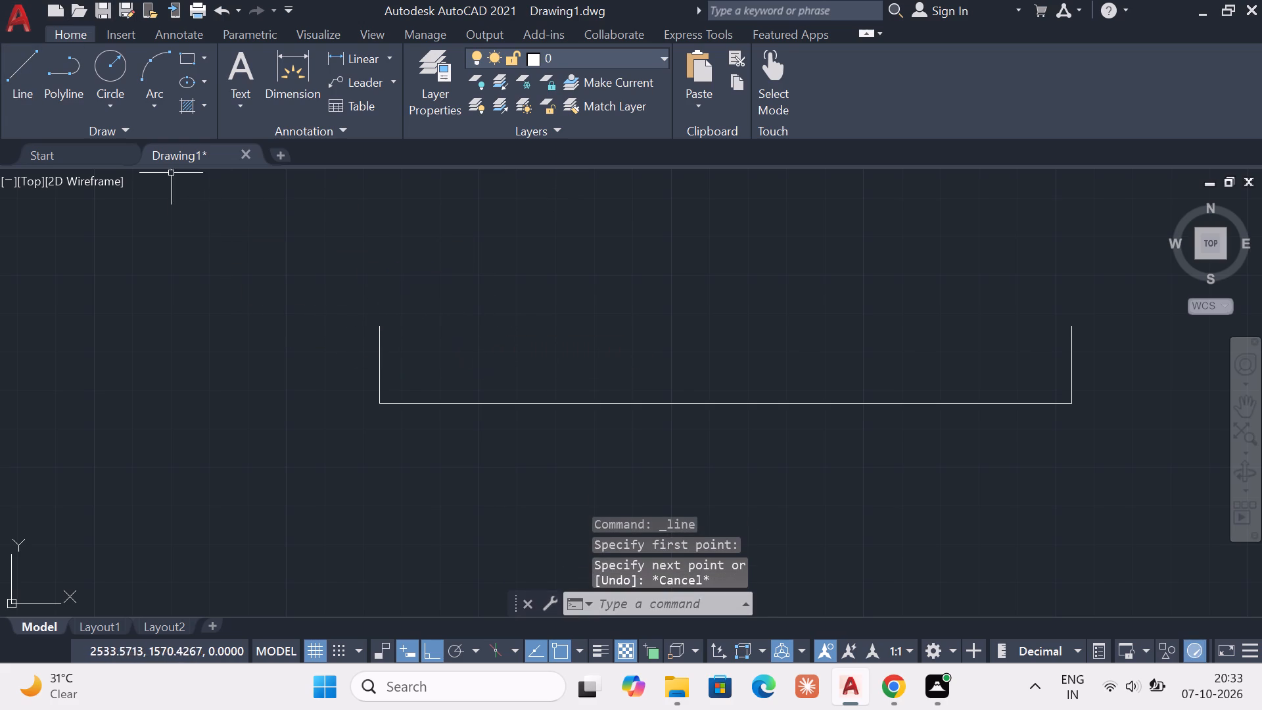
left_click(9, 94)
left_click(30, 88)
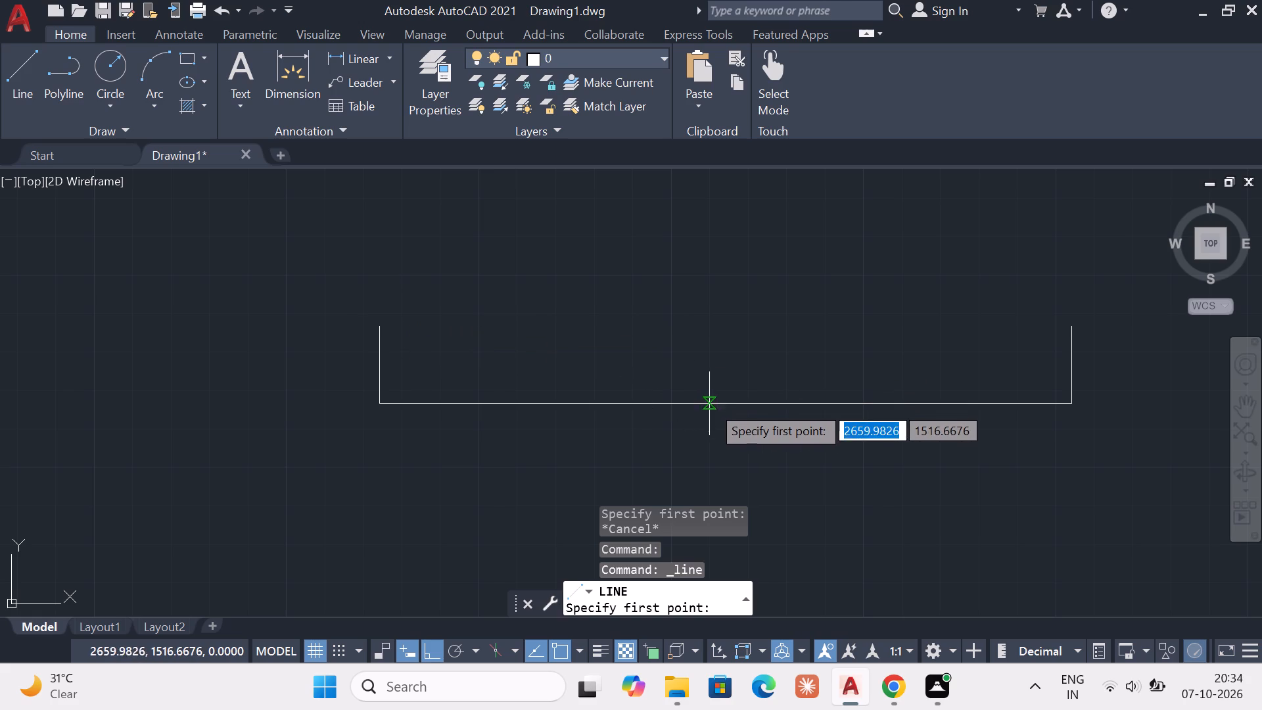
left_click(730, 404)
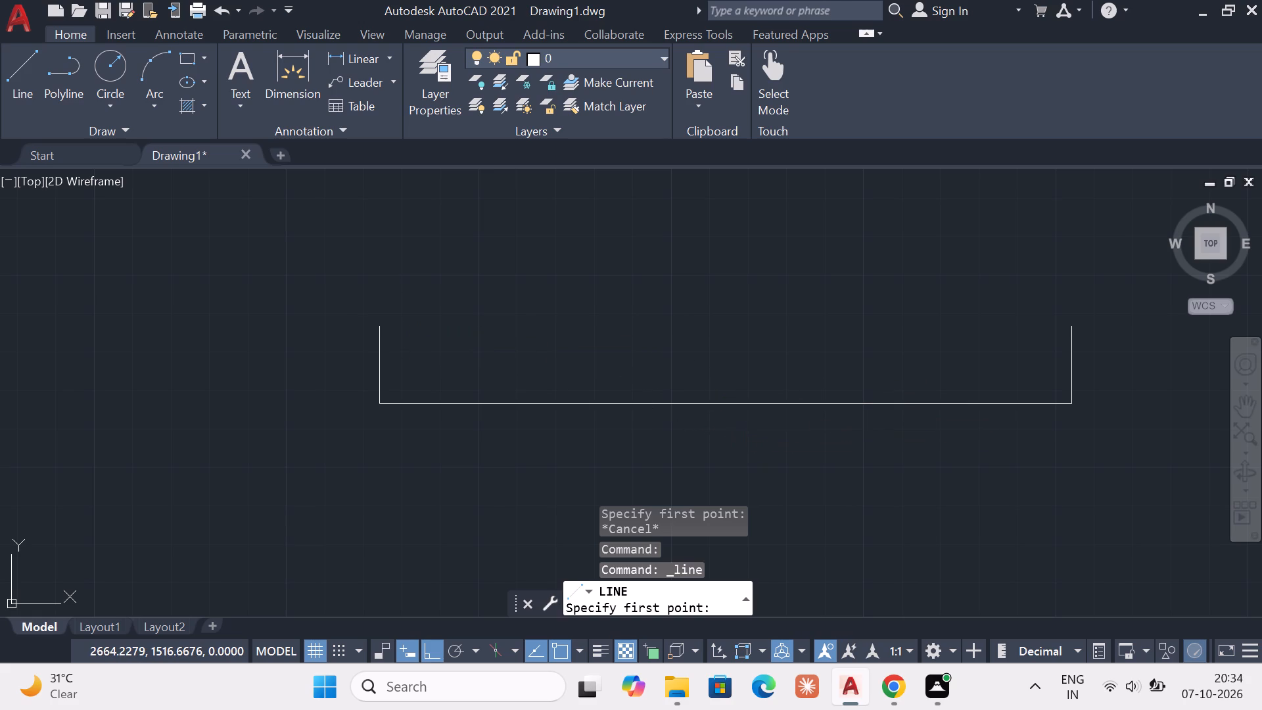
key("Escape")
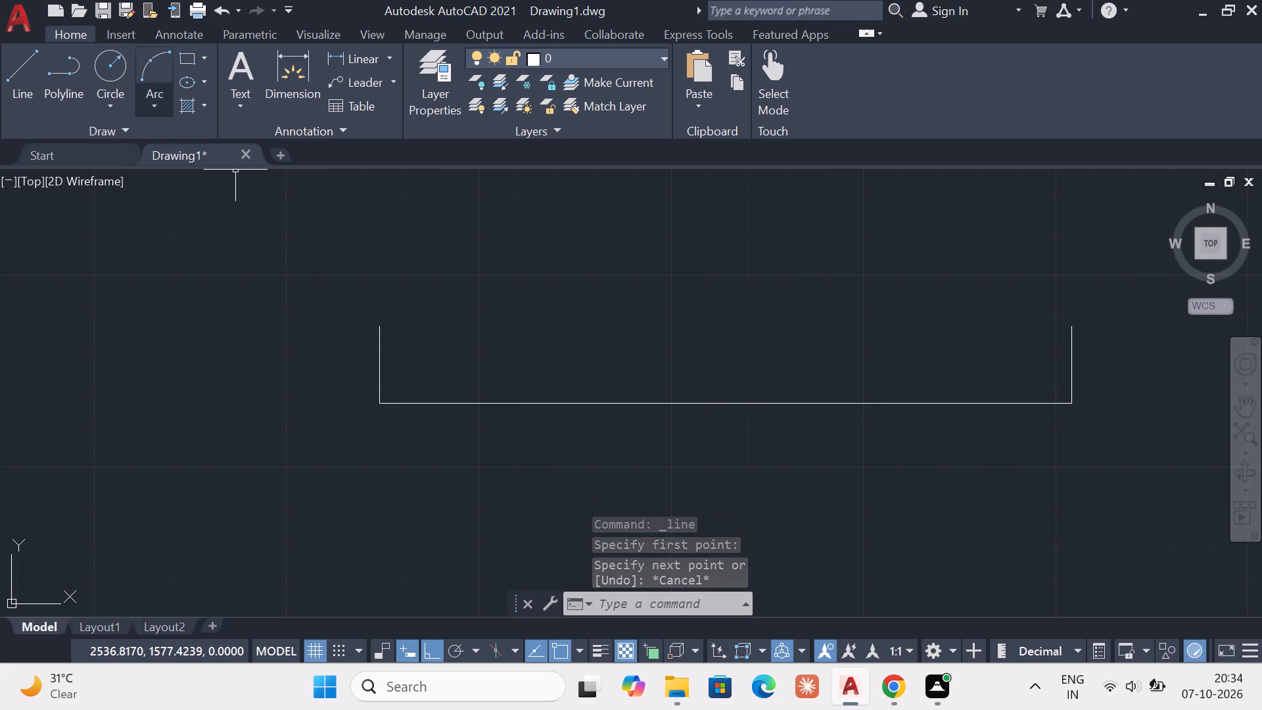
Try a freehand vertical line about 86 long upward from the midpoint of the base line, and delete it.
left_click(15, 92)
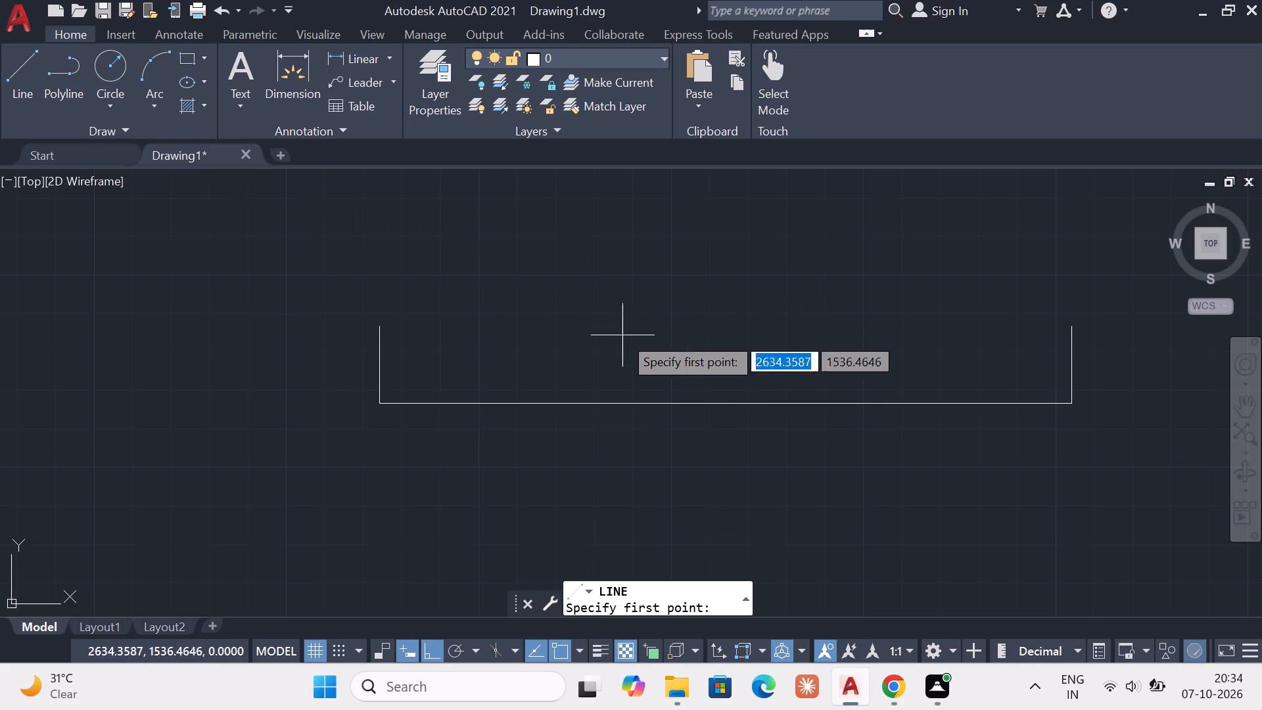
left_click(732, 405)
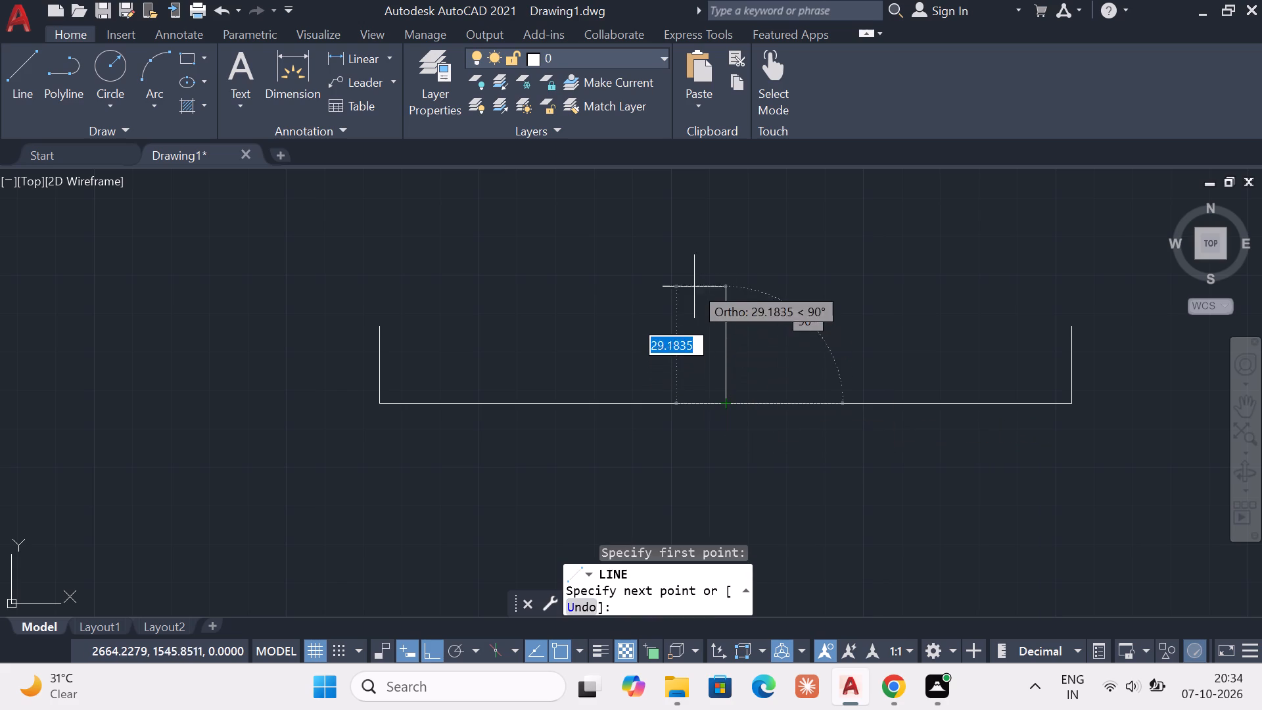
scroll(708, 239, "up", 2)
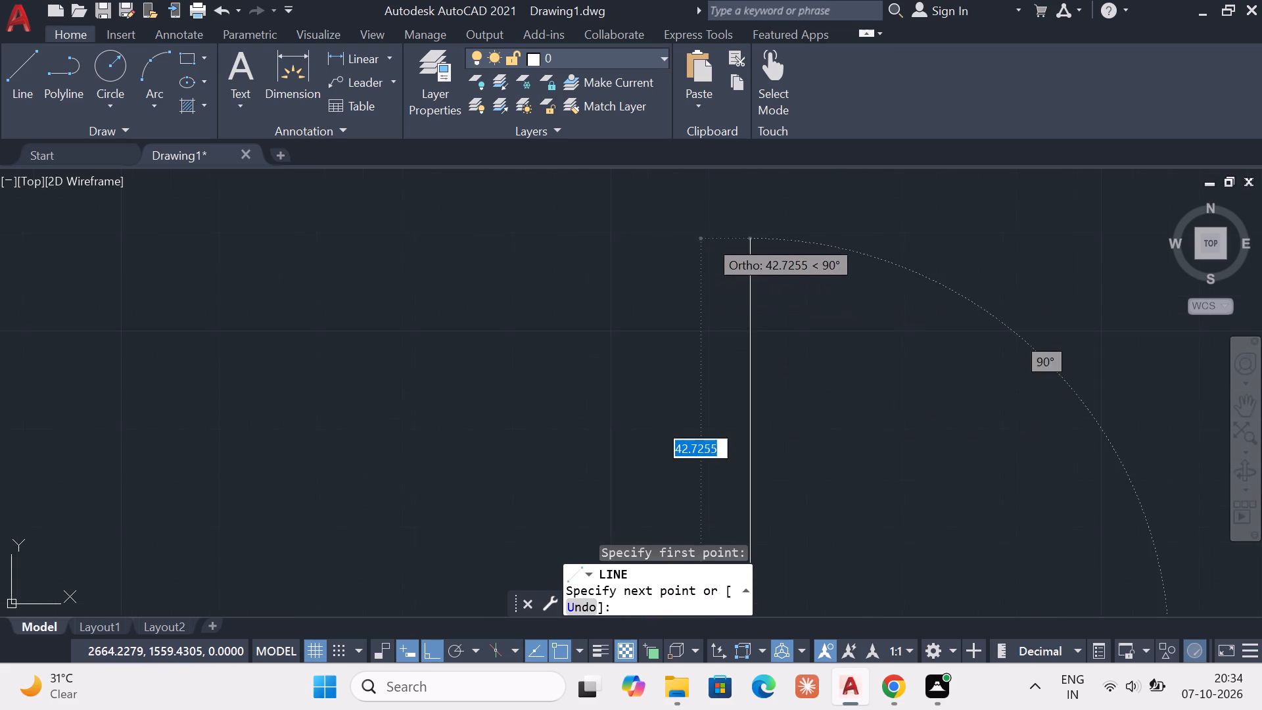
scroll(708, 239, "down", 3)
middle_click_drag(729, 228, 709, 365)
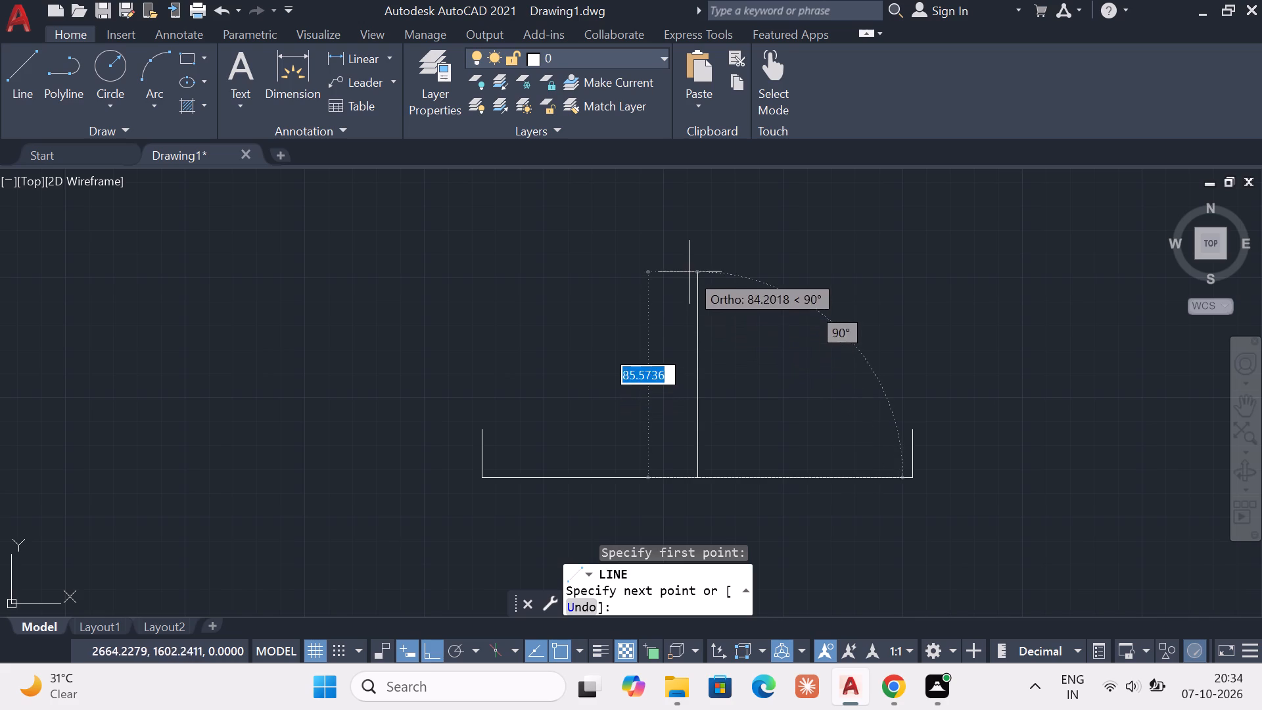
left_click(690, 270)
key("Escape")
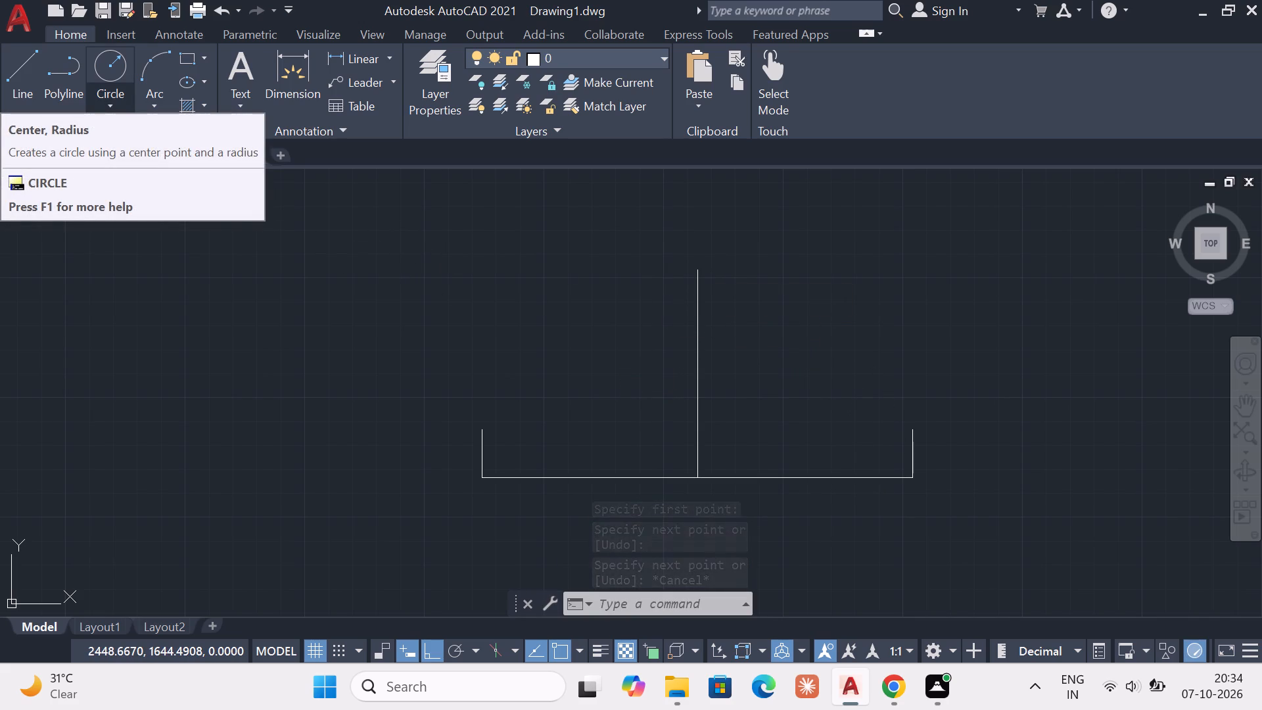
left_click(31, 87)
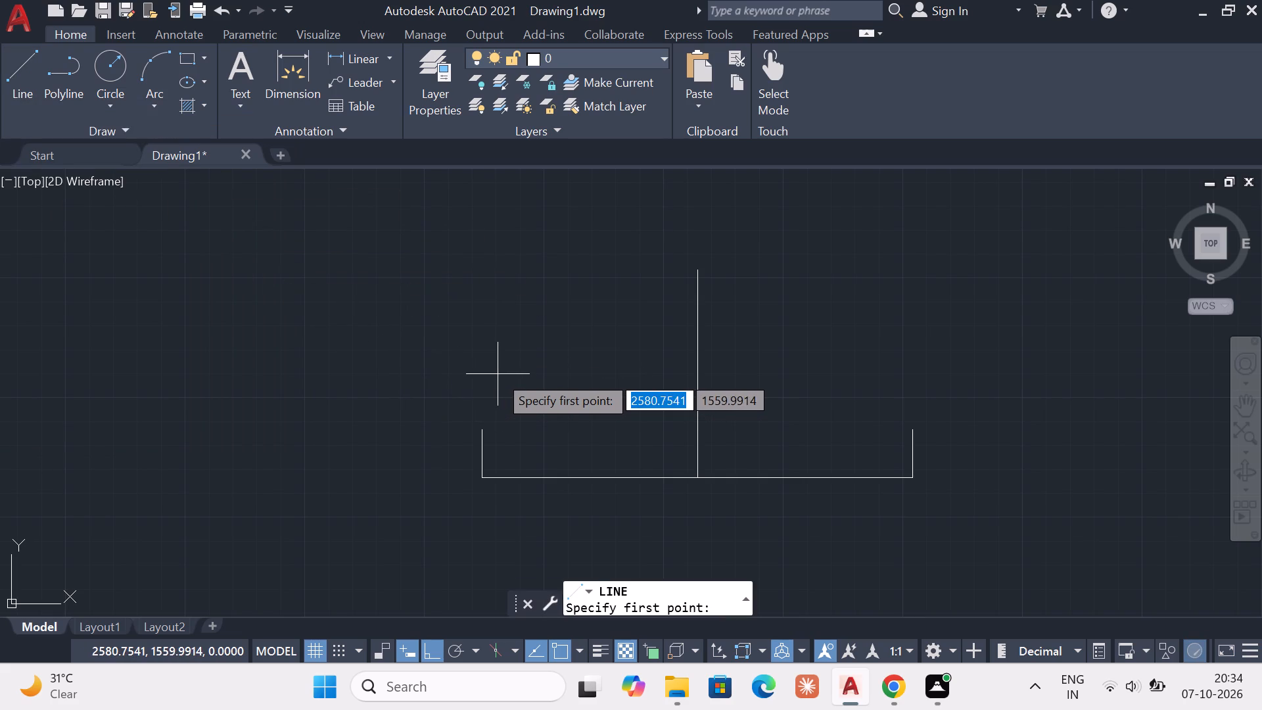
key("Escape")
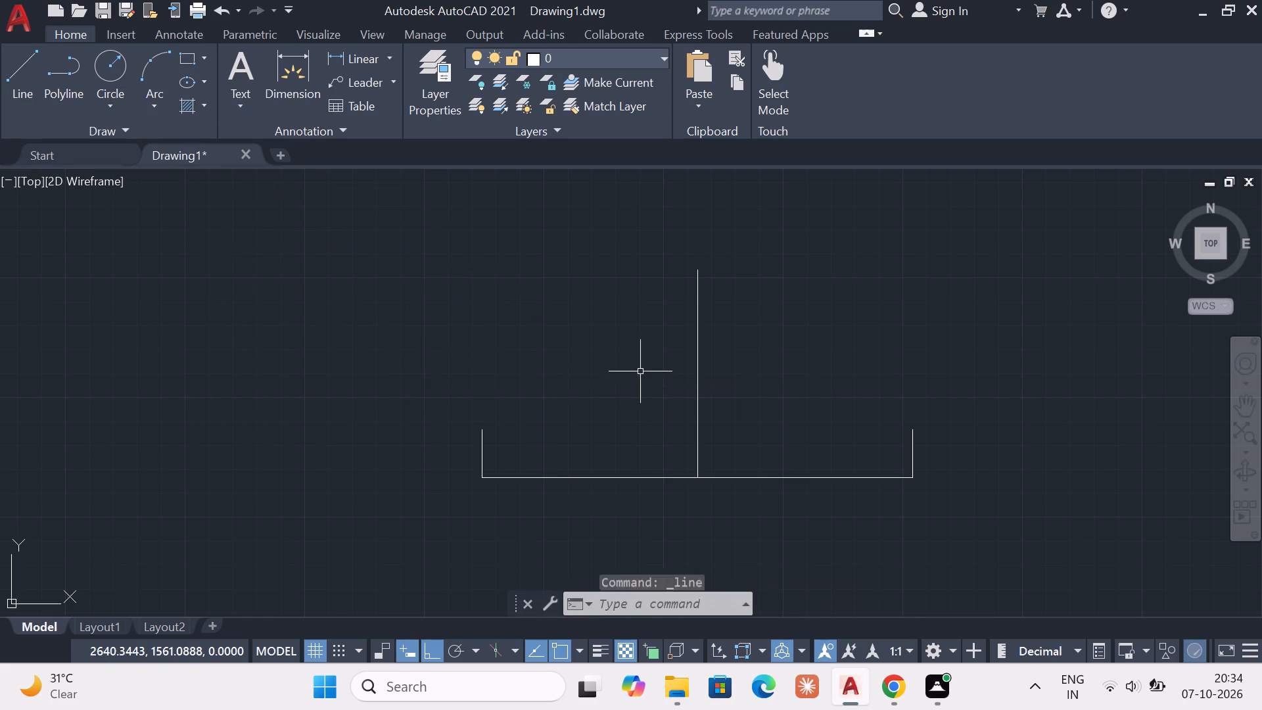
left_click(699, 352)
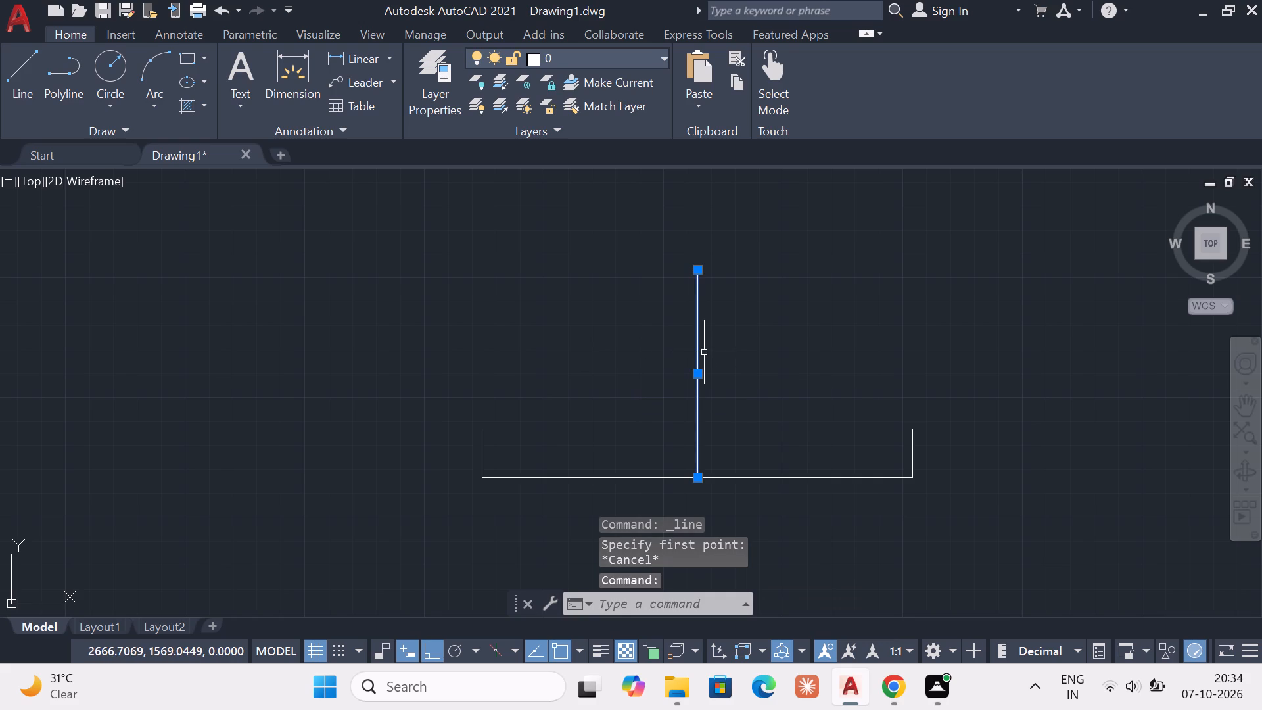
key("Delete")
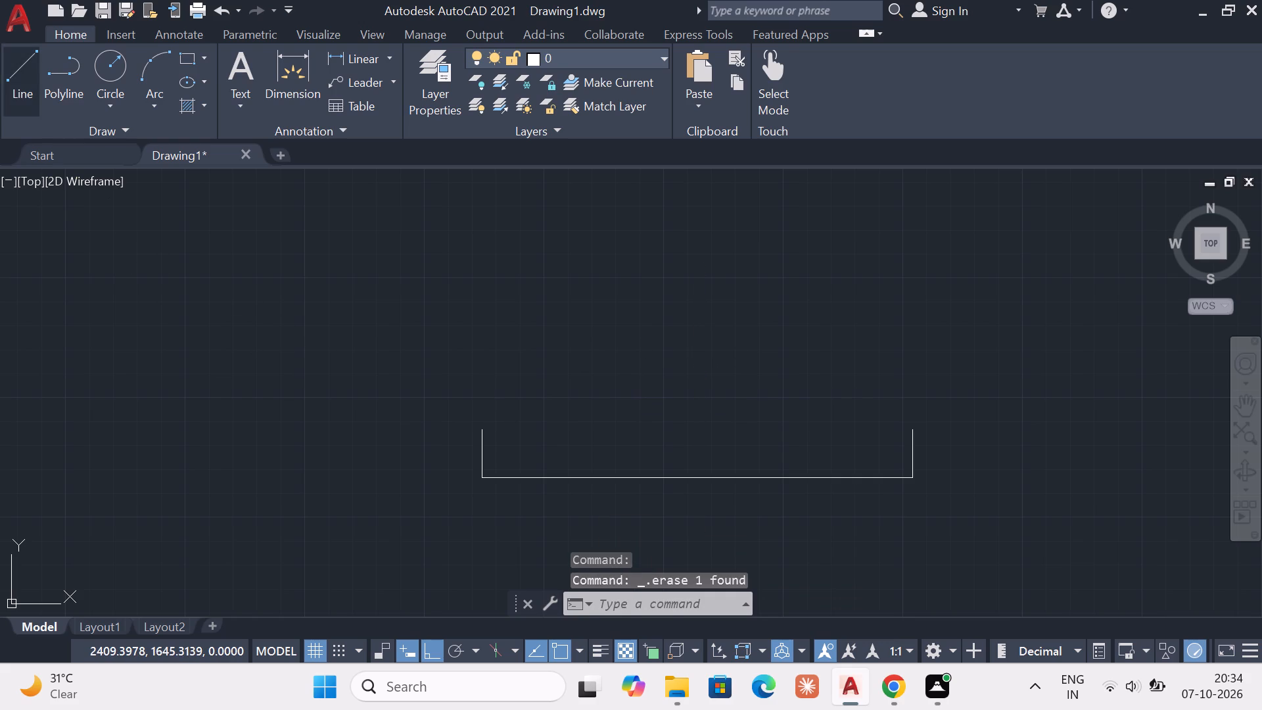
Draw a vertical line 40 long upward from the midpoint of the base line.
left_click(25, 99)
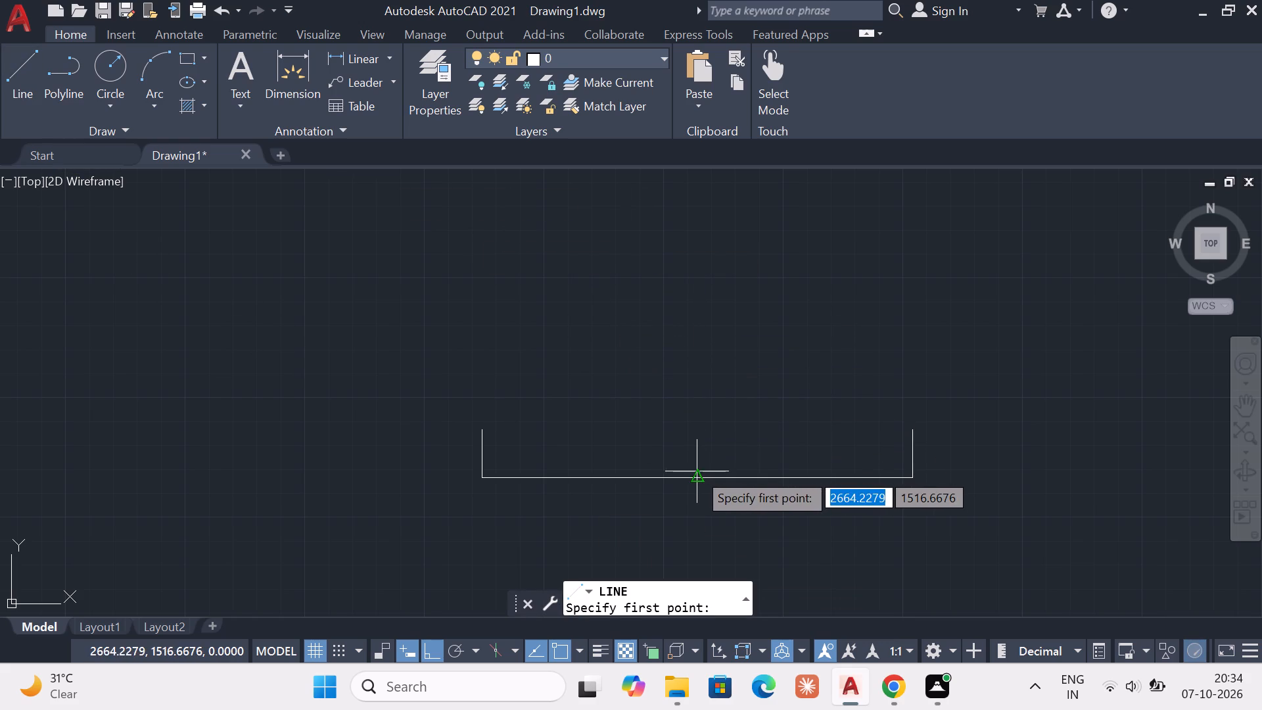
left_click(699, 475)
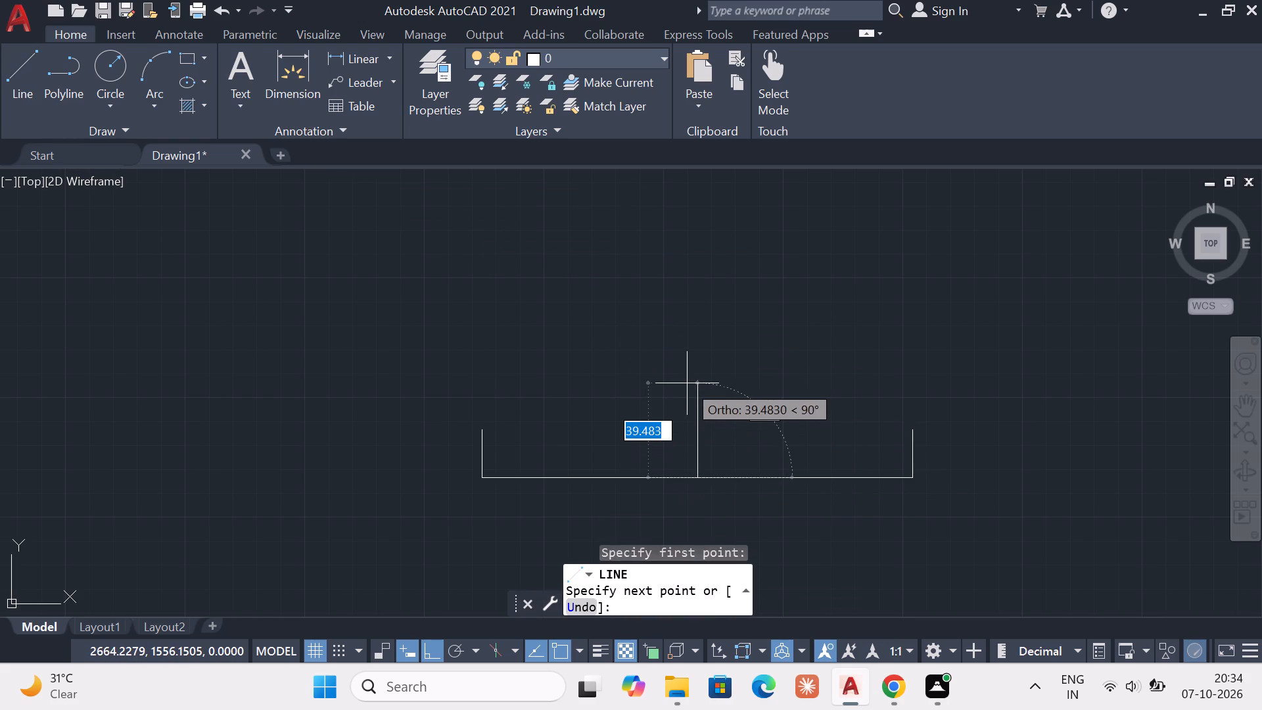
type("40")
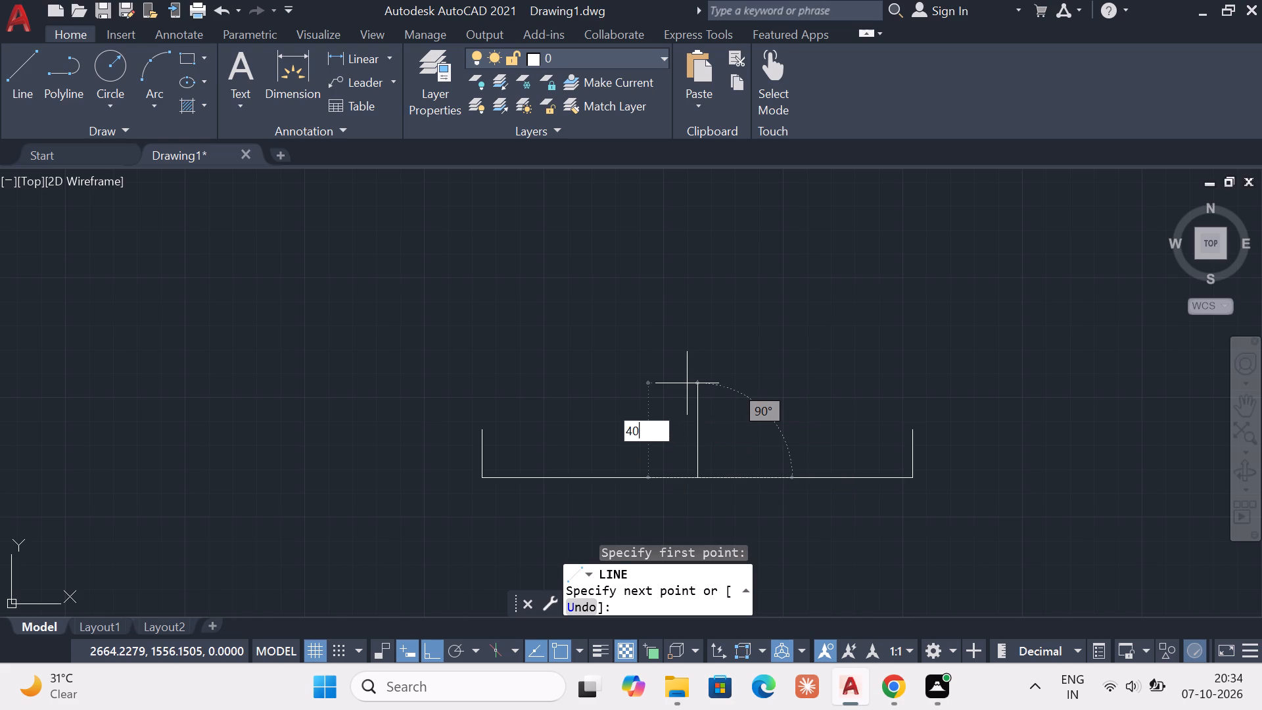
key("Return")
key("Escape")
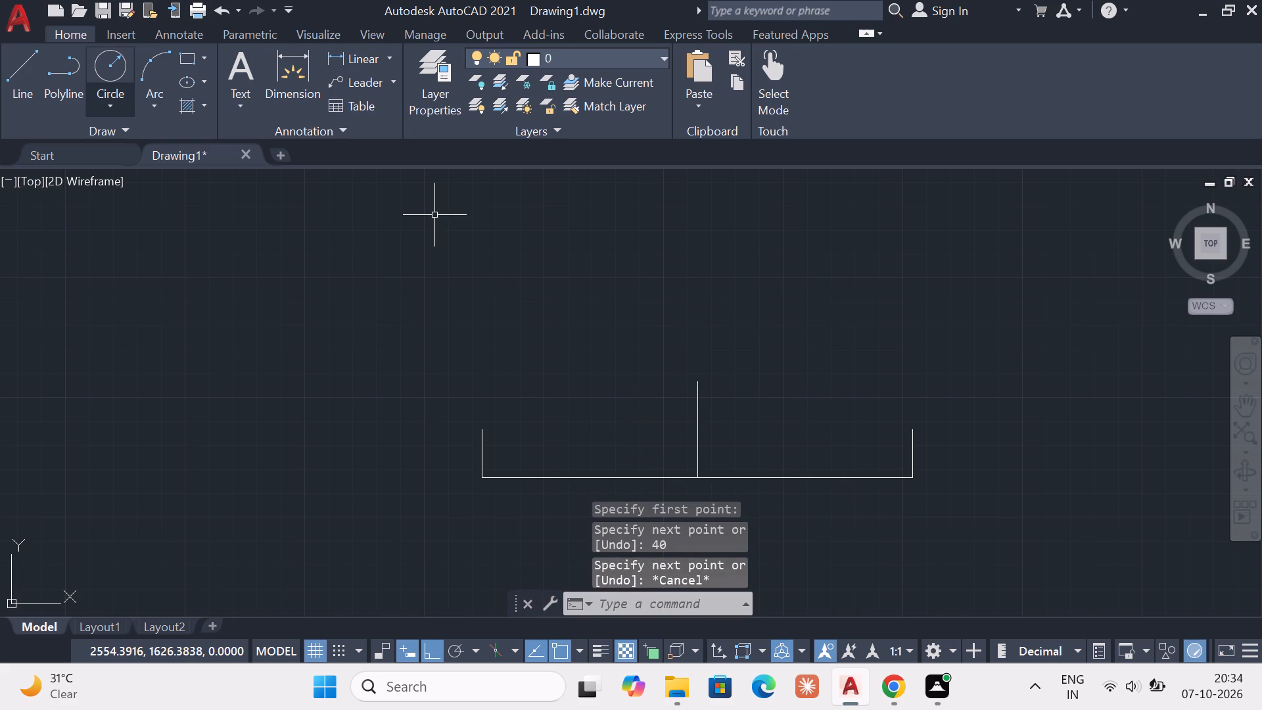
Draw a circle of diameter 35 centred on the upper endpoint of the 40-long vertical line.
left_click(93, 101)
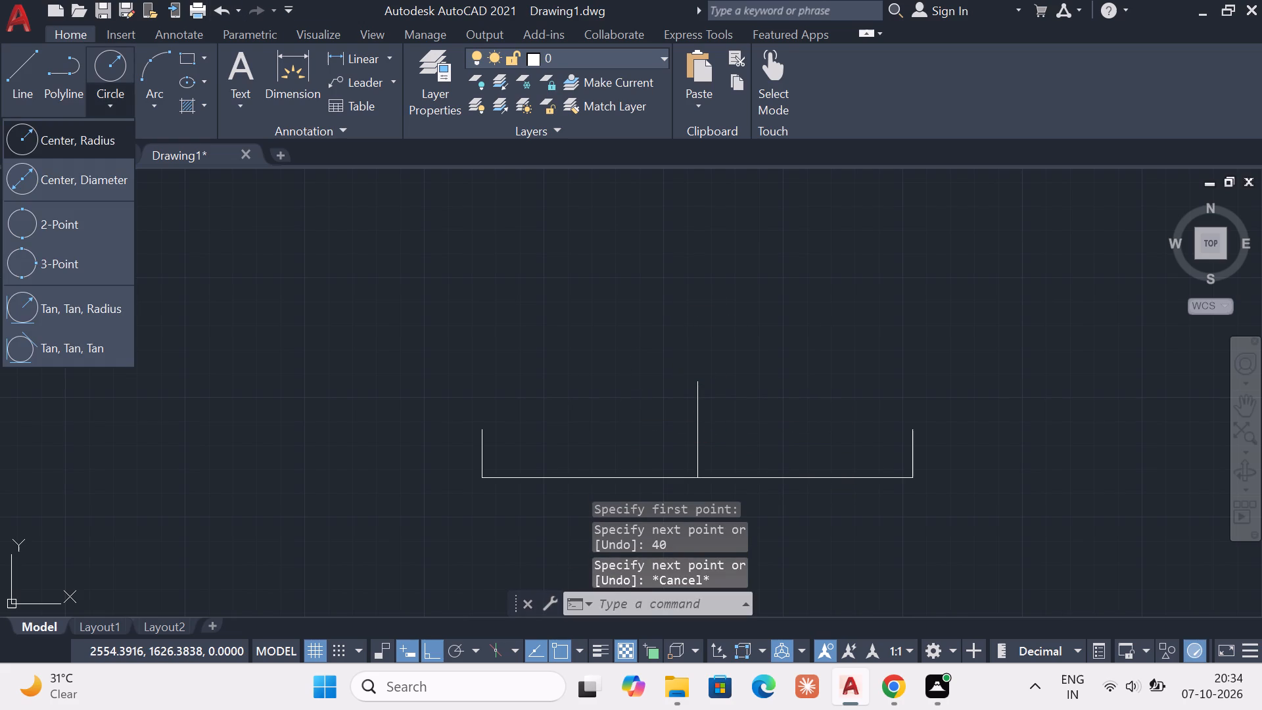
left_click(79, 177)
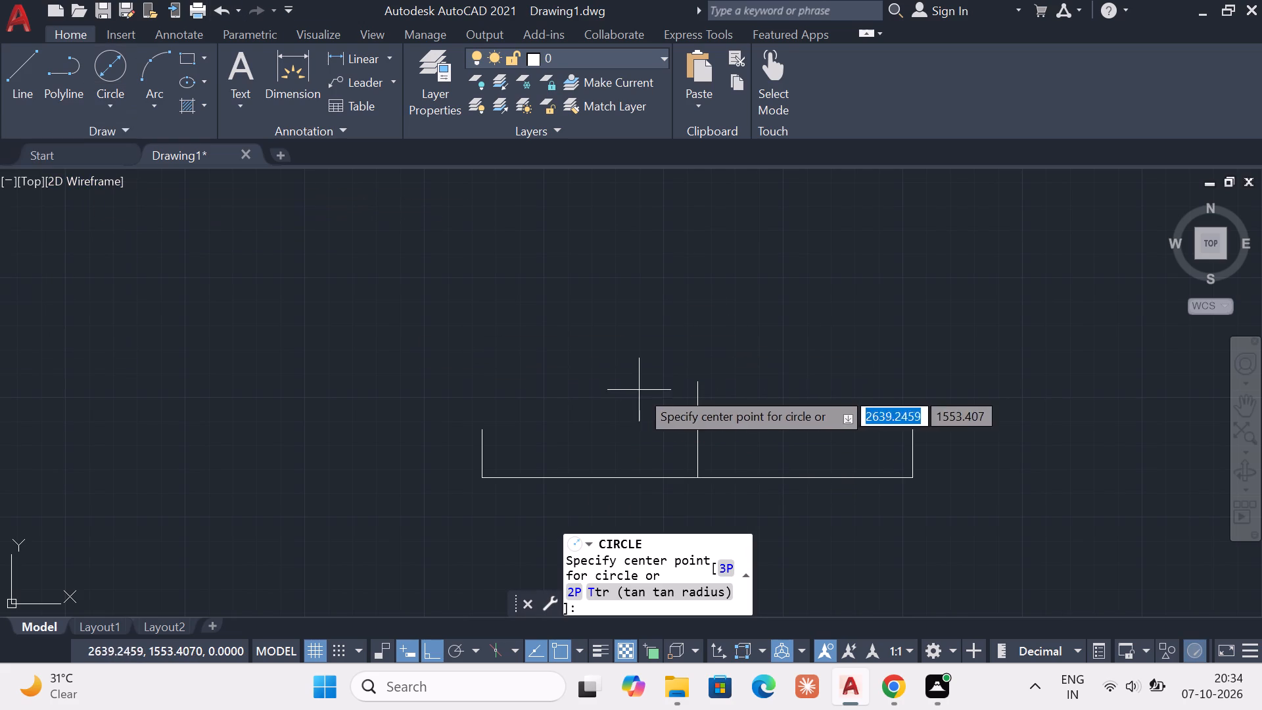
left_click(695, 385)
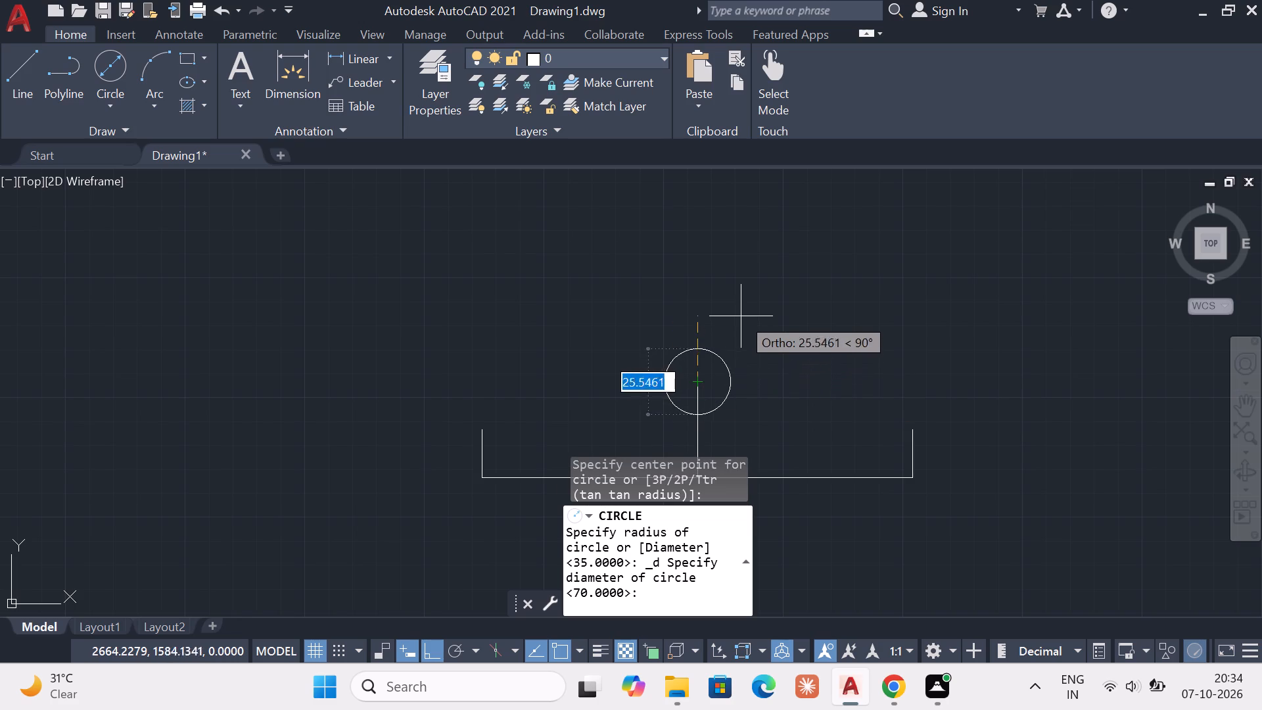
type("35")
key("Return")
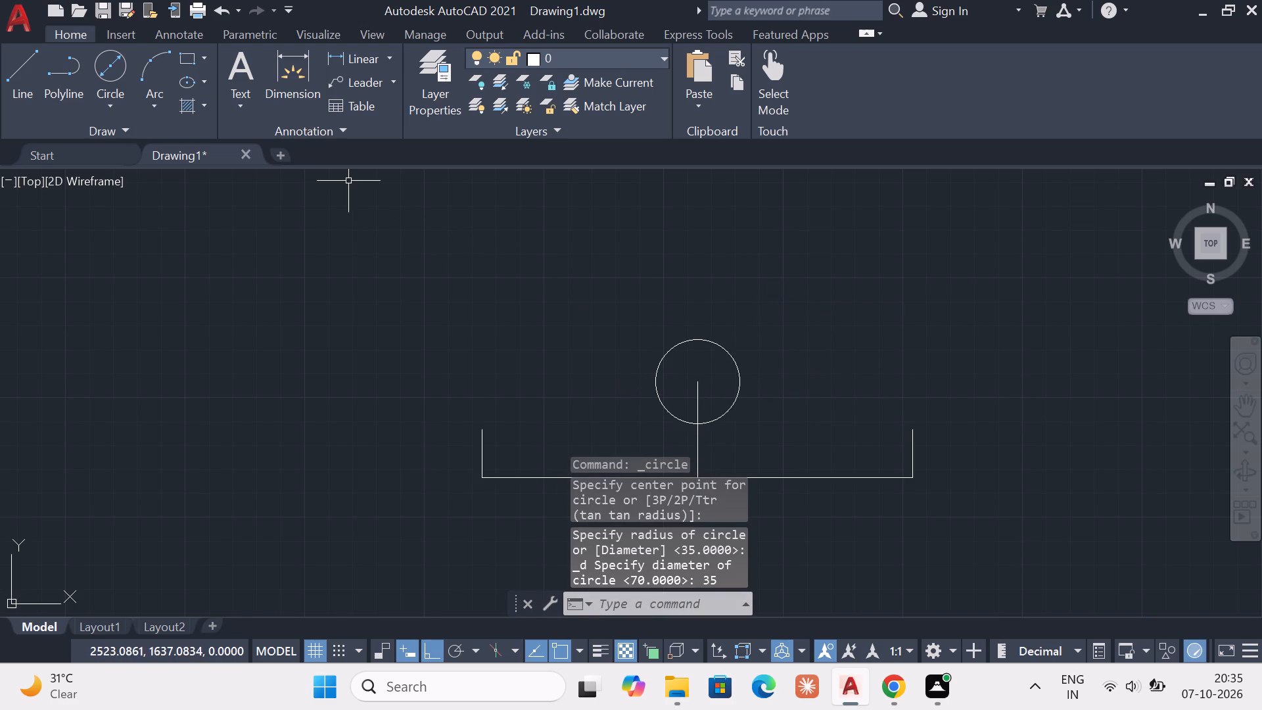
Draw a concentric circle of radius 35 around the small circle, using the same centre.
left_click(119, 118)
left_click(118, 101)
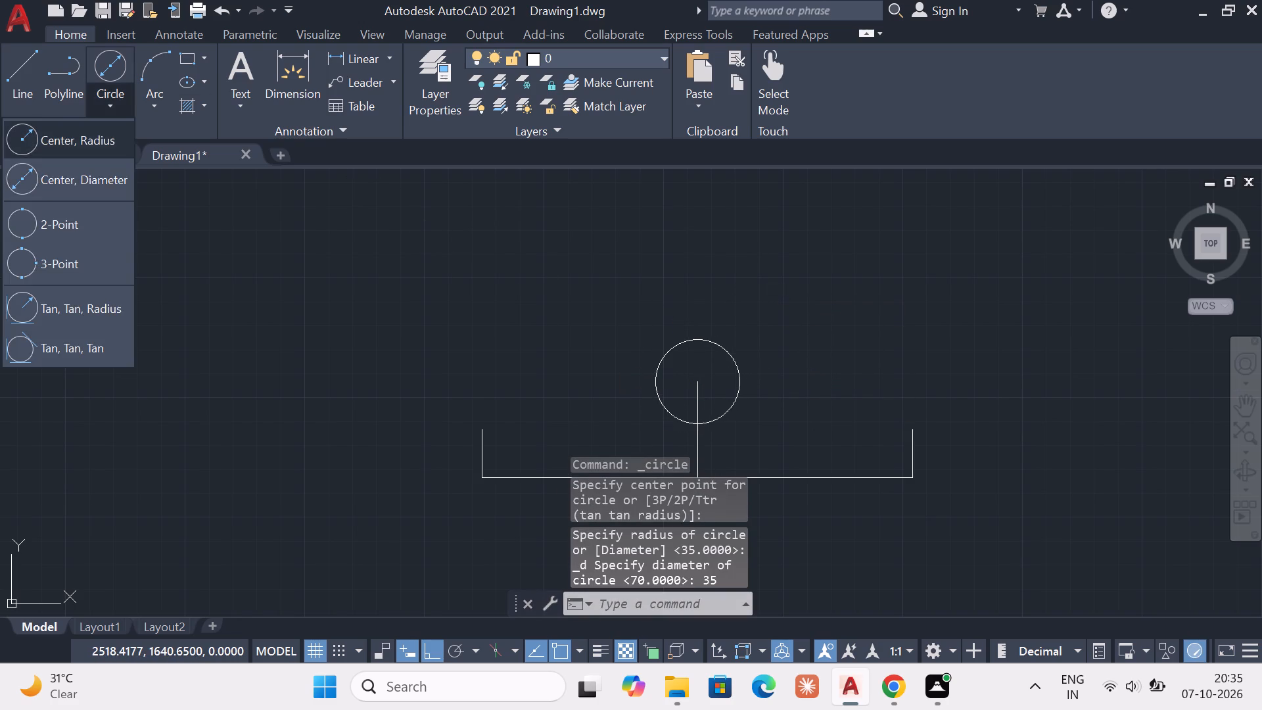
left_click(101, 139)
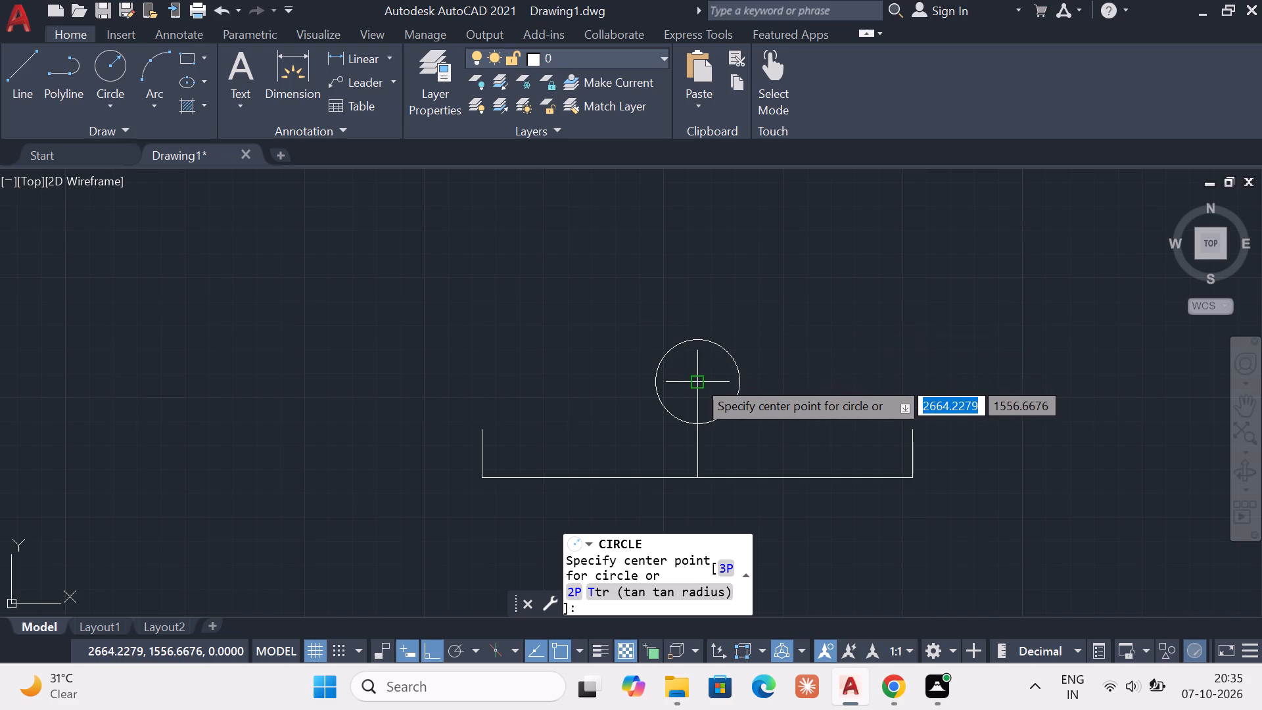
left_click(697, 379)
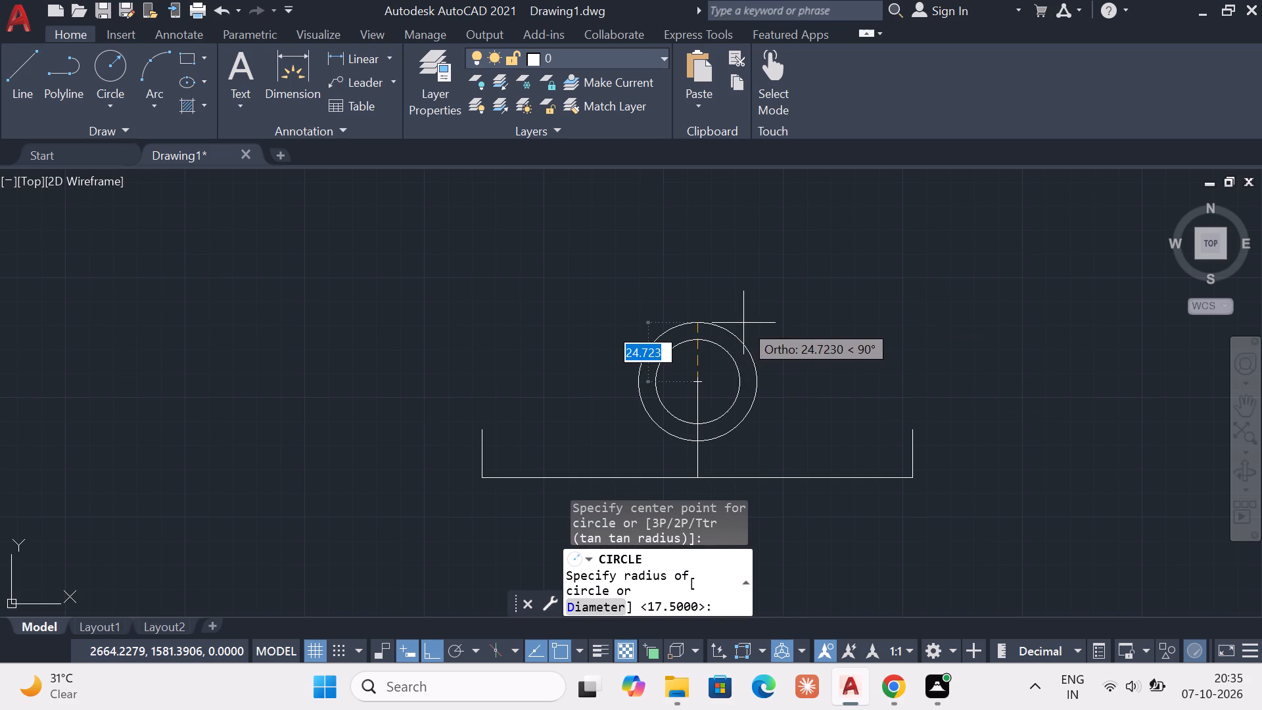
type("35")
key("Return")
key("Escape")
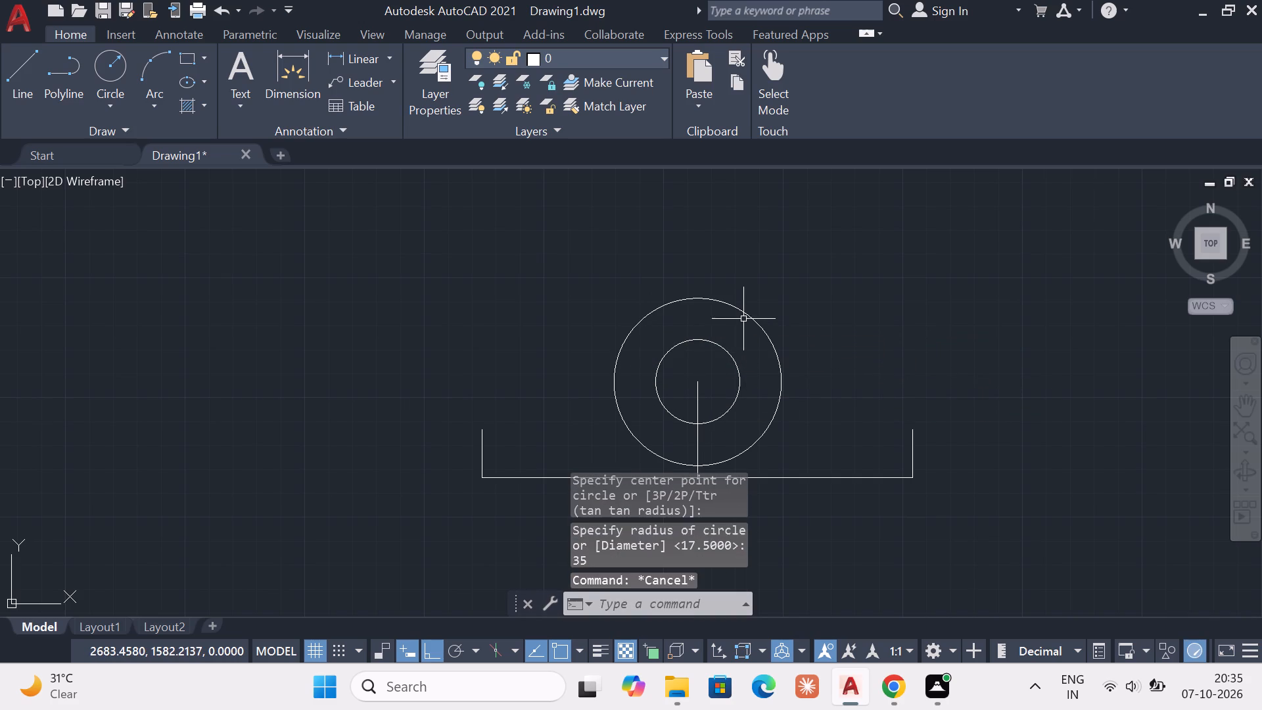
Draw a horizontal line 70 long across the outer circle from its left quadrant to its right quadrant.
left_click(31, 74)
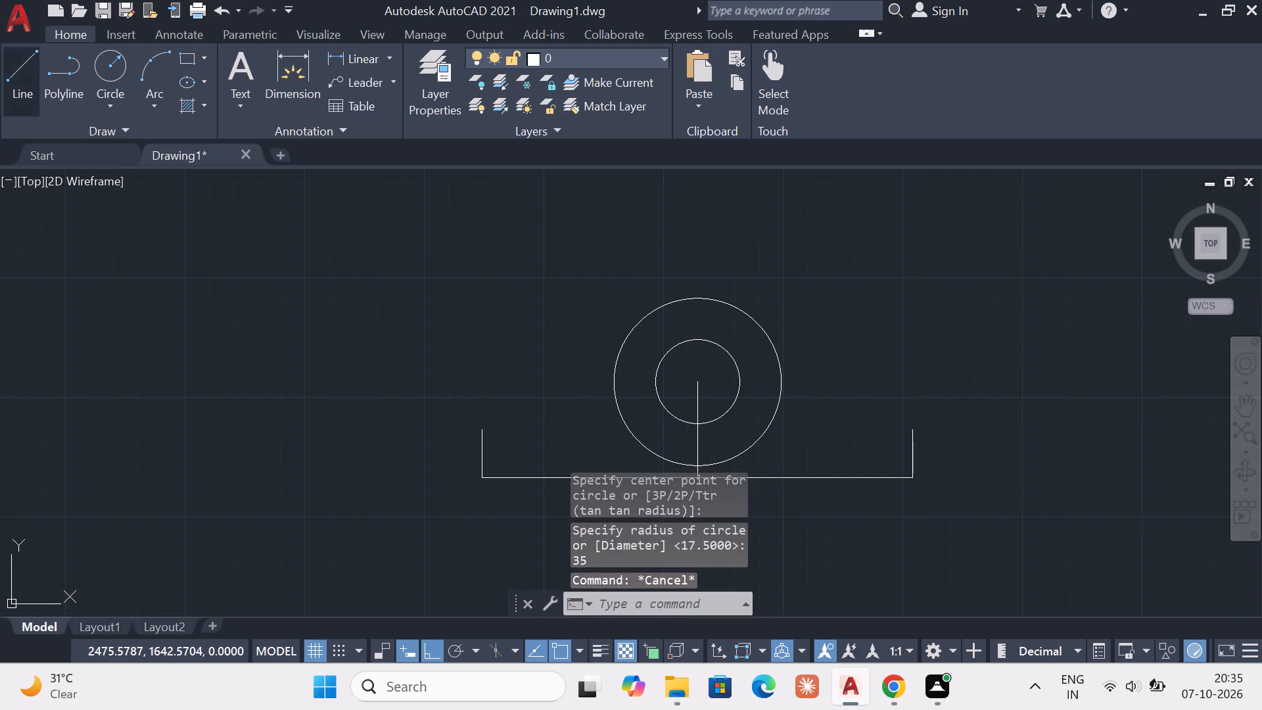
left_click(616, 383)
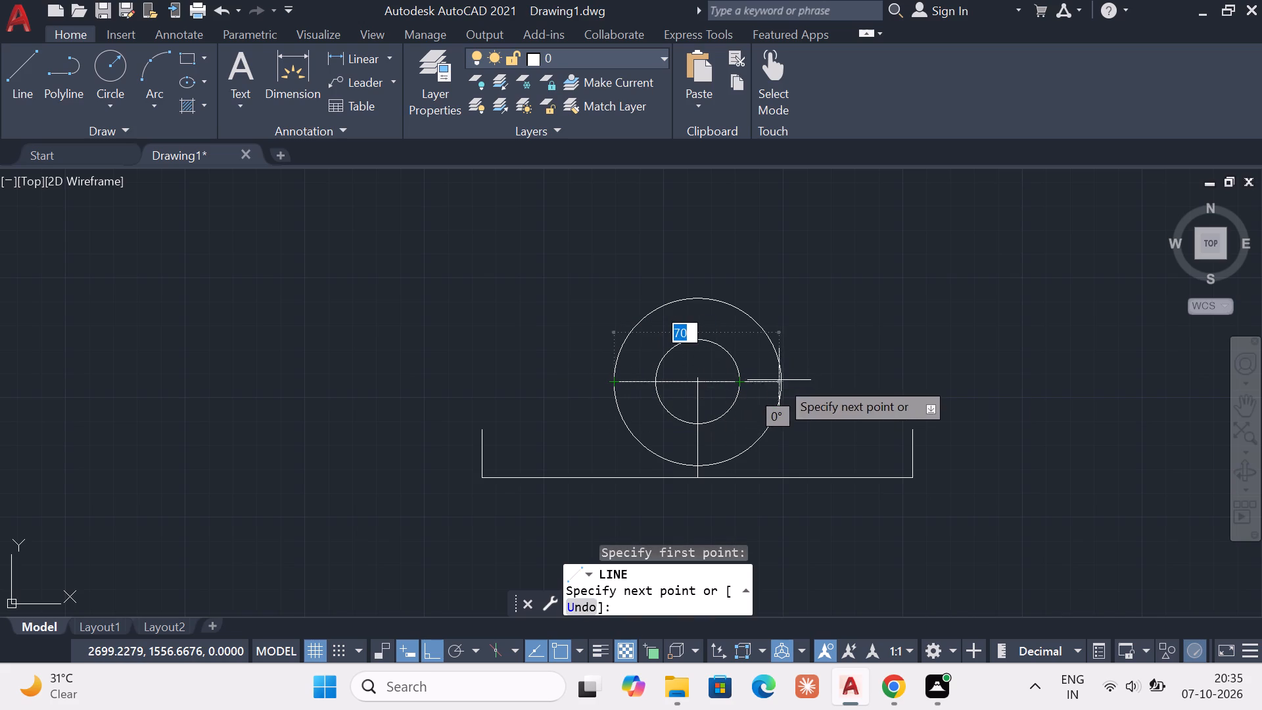
left_click(781, 379)
key("Escape")
key("Escape")
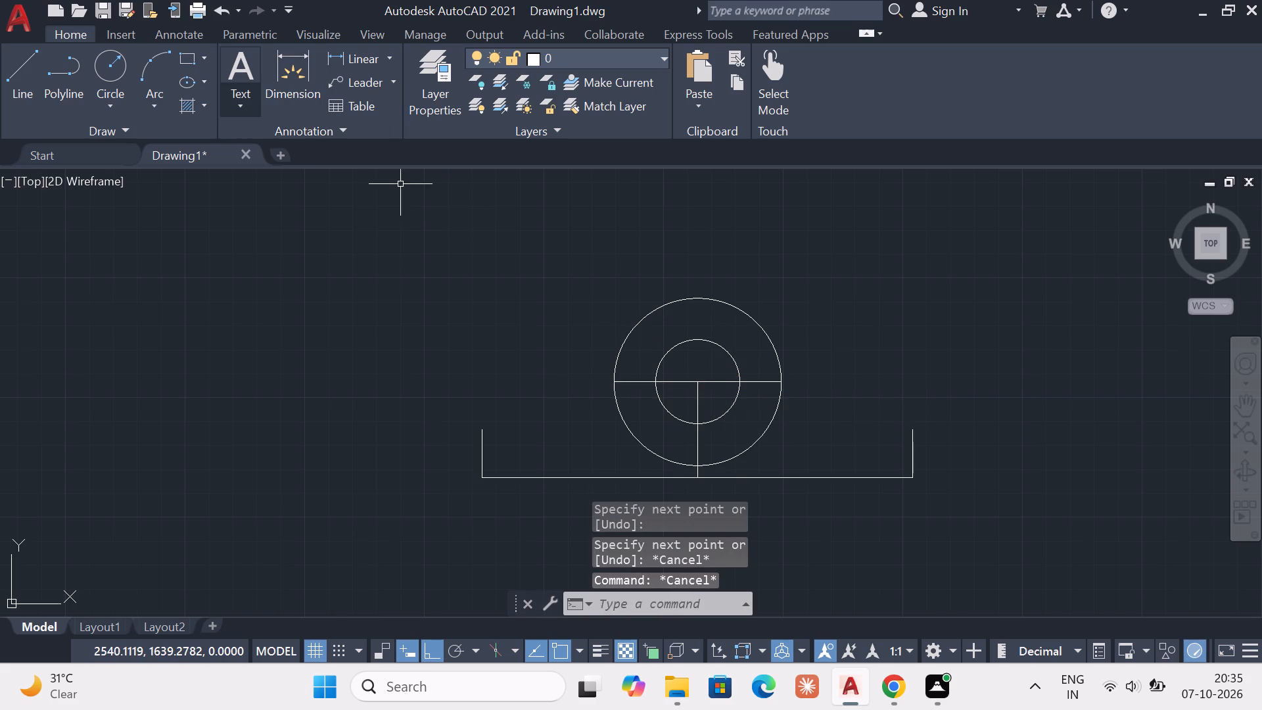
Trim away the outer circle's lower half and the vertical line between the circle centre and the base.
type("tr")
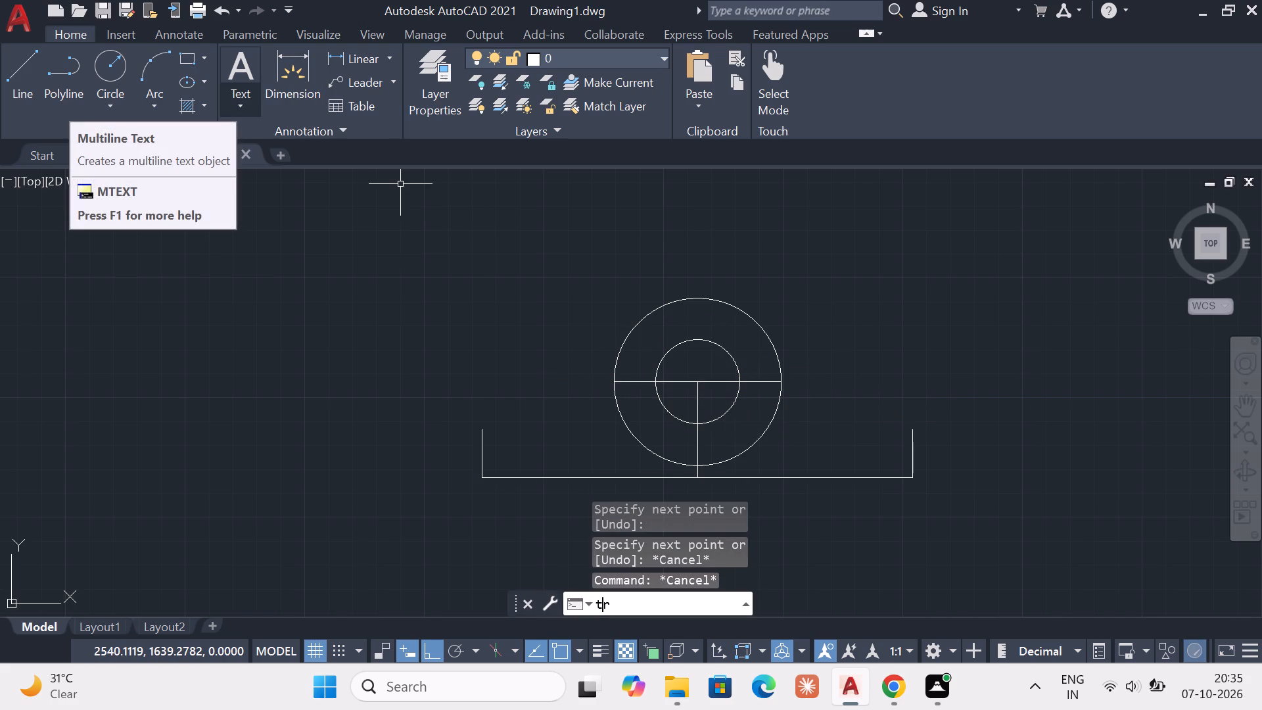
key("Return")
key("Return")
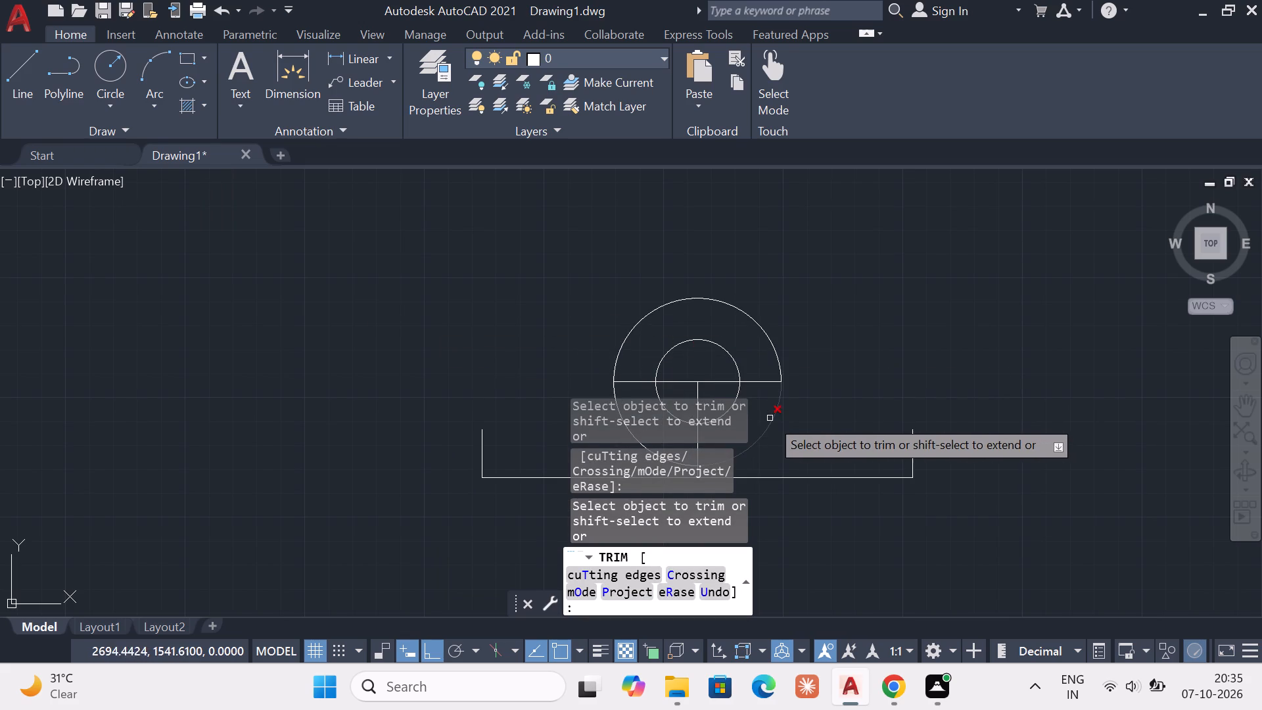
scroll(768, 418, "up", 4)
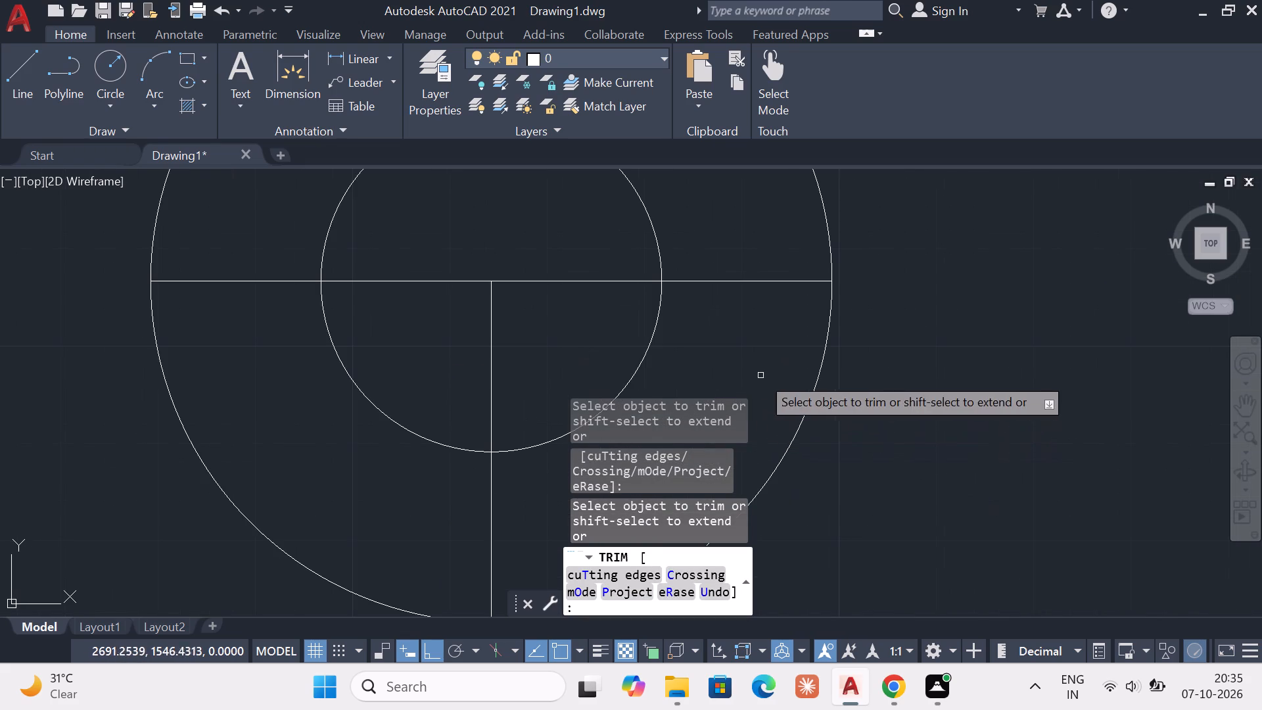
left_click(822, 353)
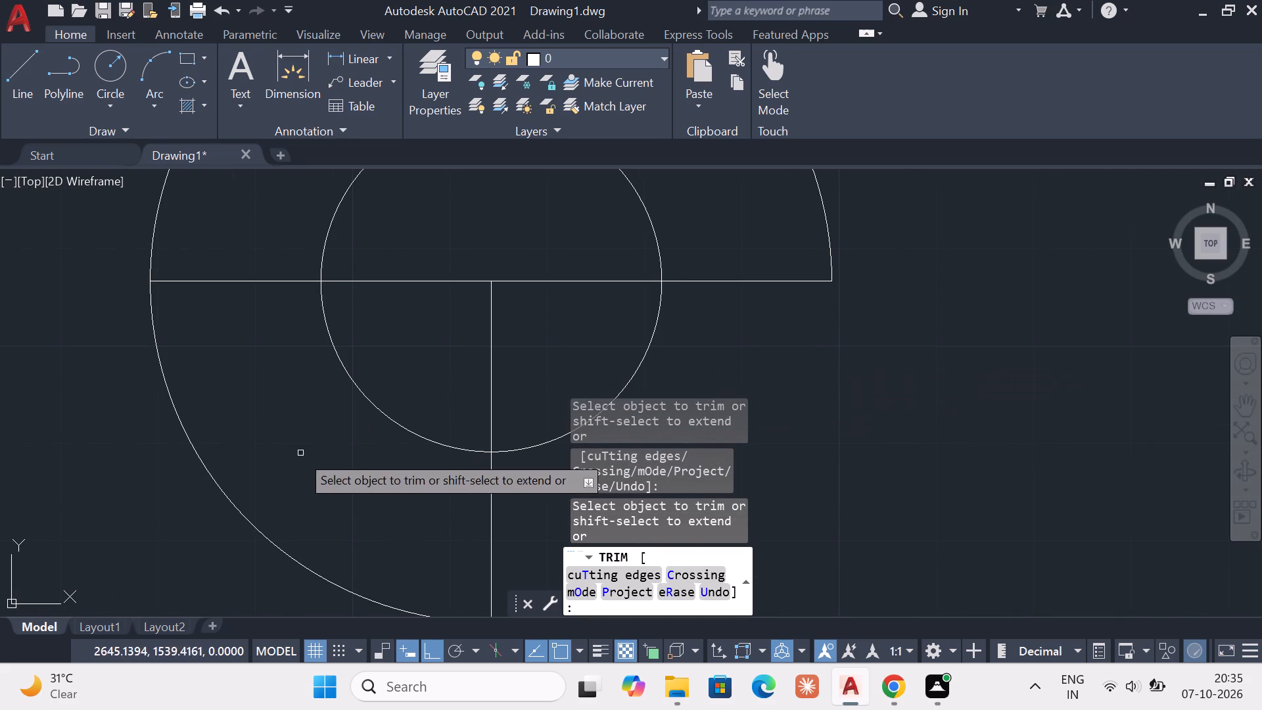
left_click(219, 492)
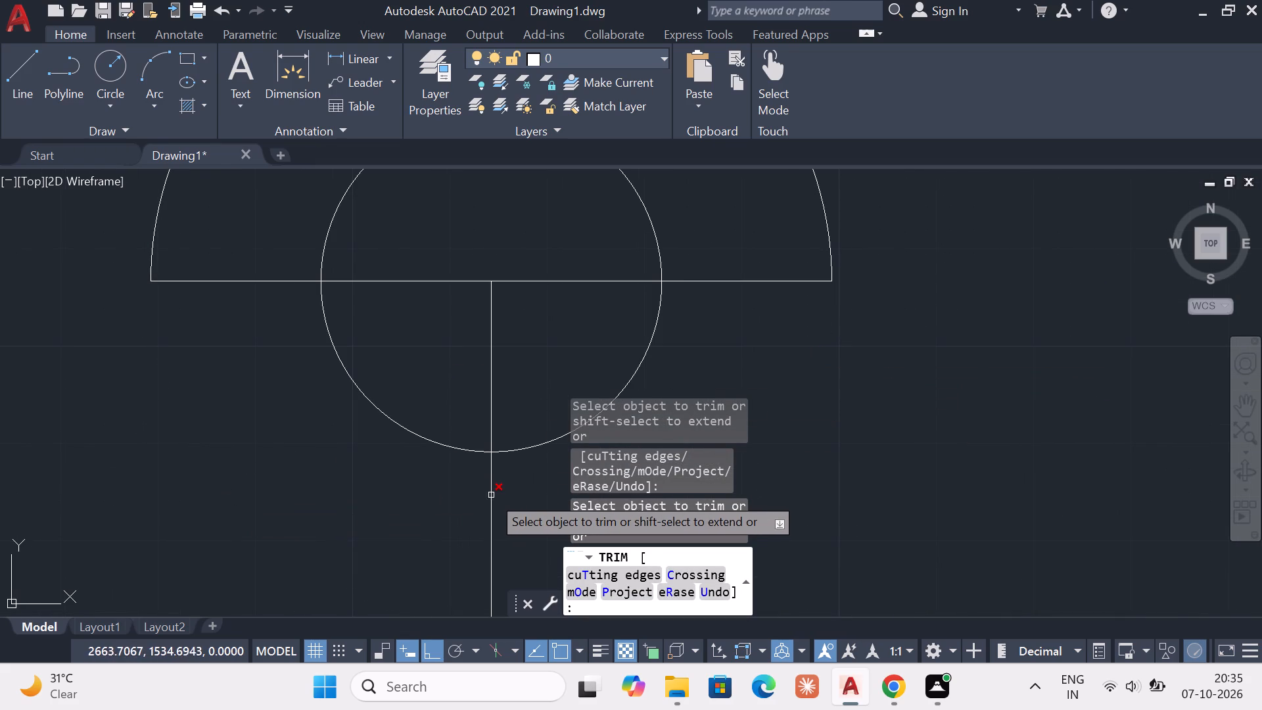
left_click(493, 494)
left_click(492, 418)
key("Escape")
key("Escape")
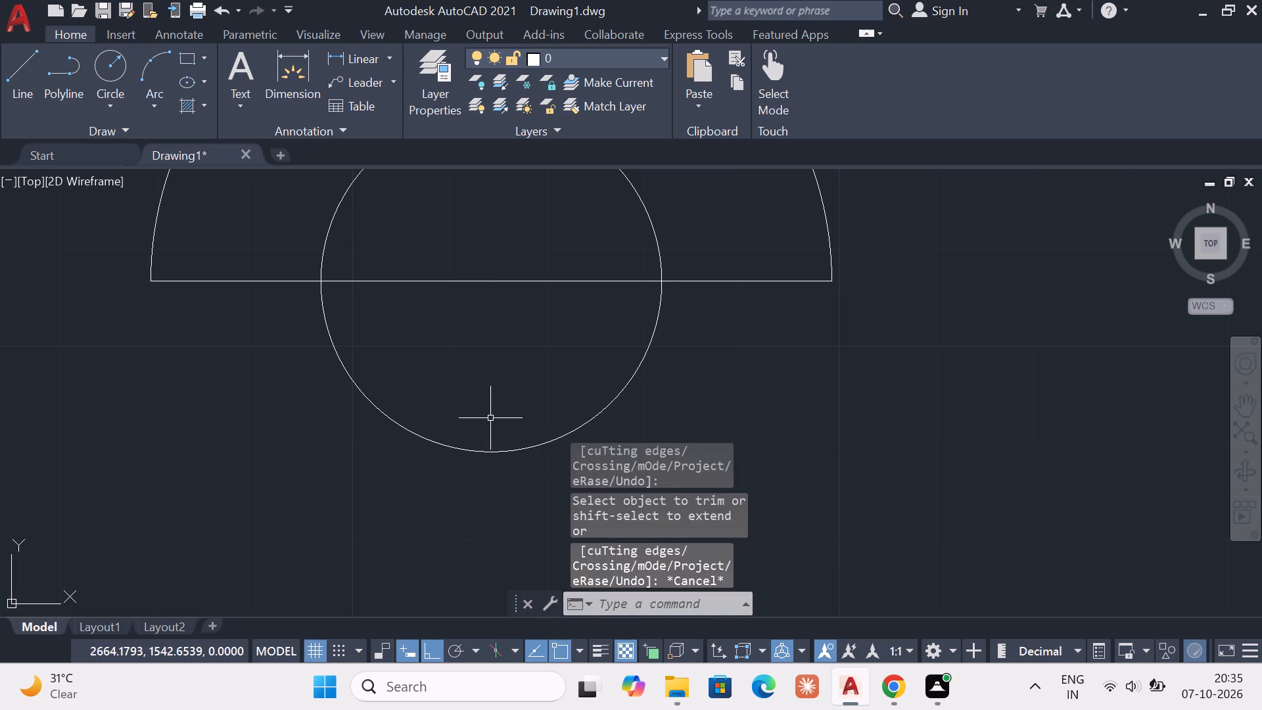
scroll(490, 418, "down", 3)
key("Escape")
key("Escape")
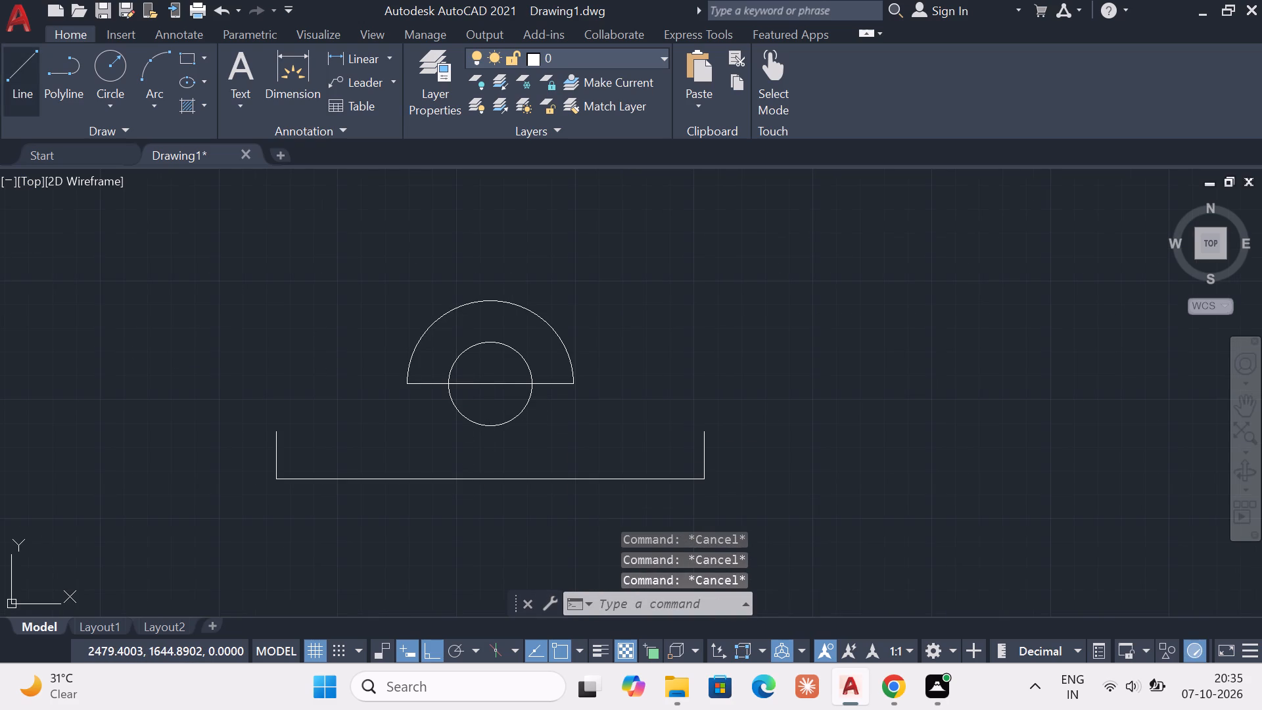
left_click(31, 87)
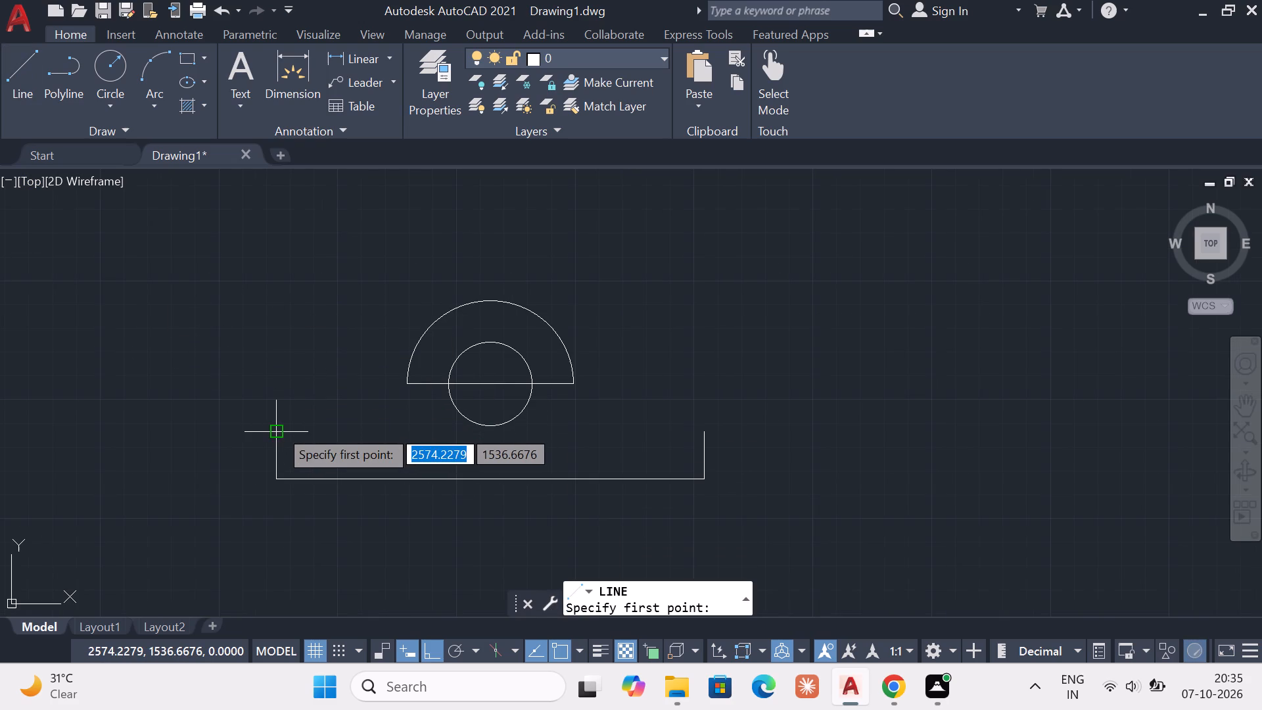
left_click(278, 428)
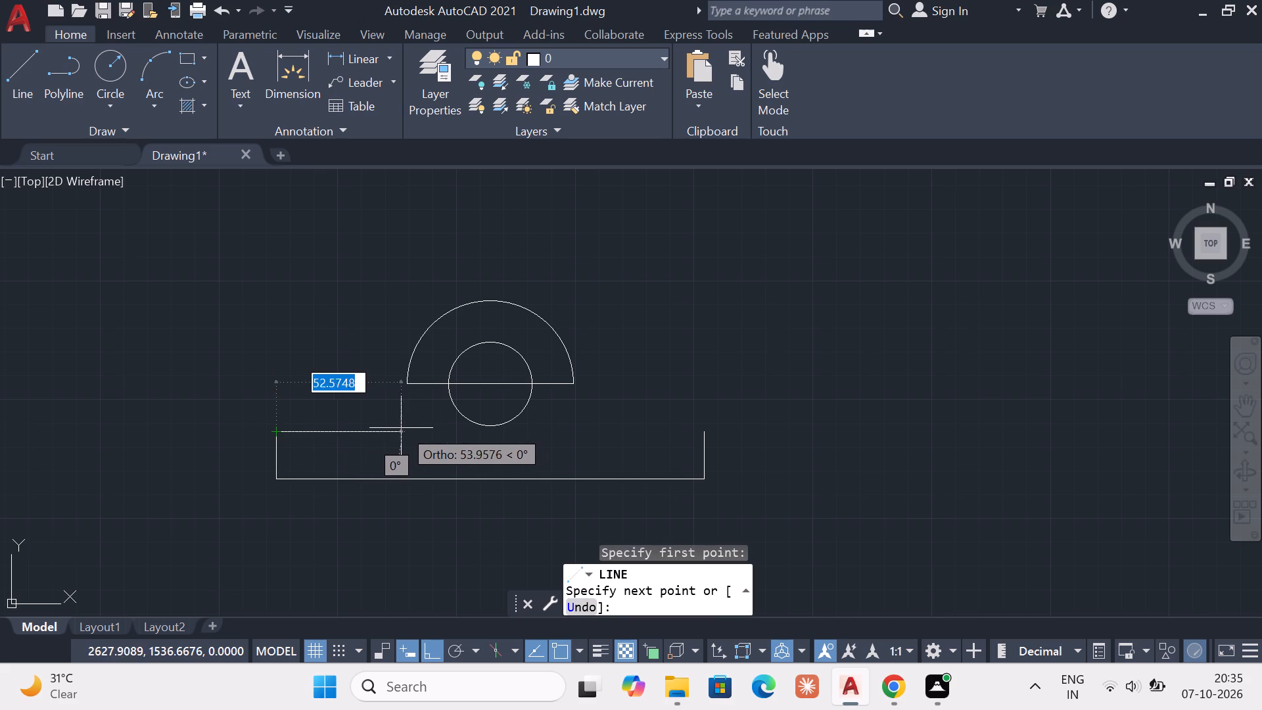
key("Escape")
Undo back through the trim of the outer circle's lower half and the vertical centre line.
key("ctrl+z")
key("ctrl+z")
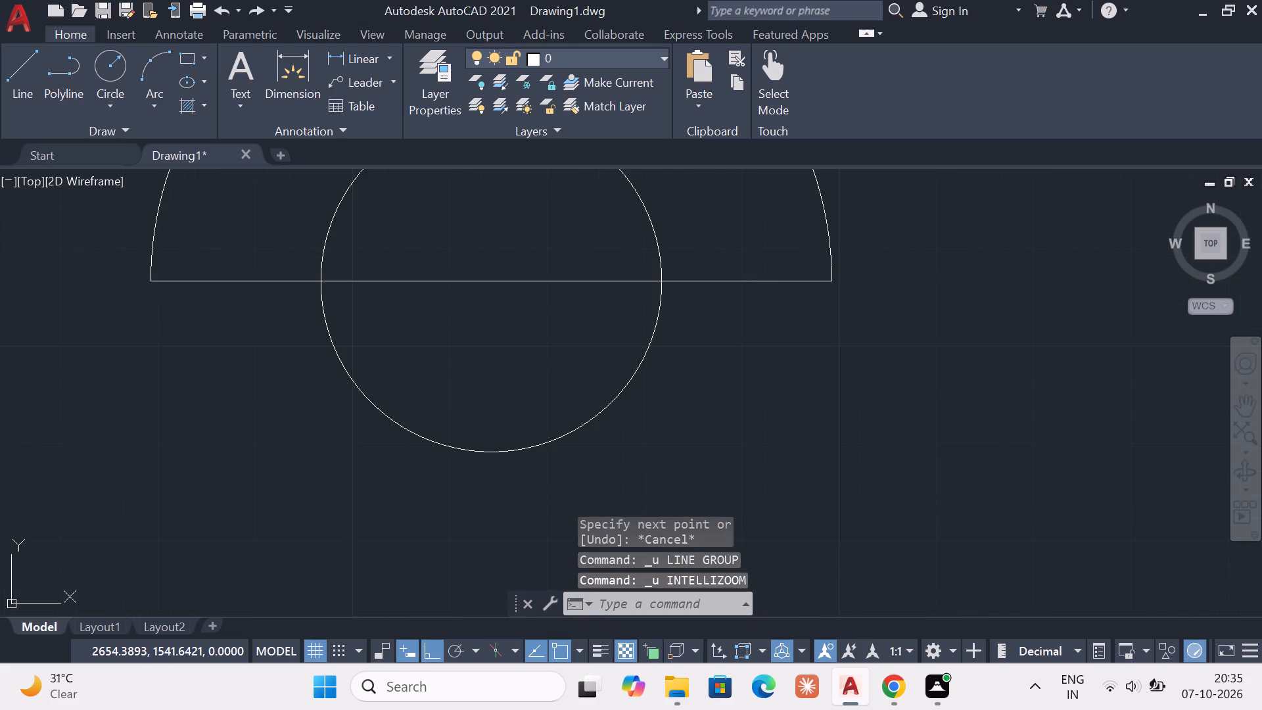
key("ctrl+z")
Draw a horizontal line about 71 long from the left vertical's upper endpoint rightward into the outer circle.
left_click(26, 95)
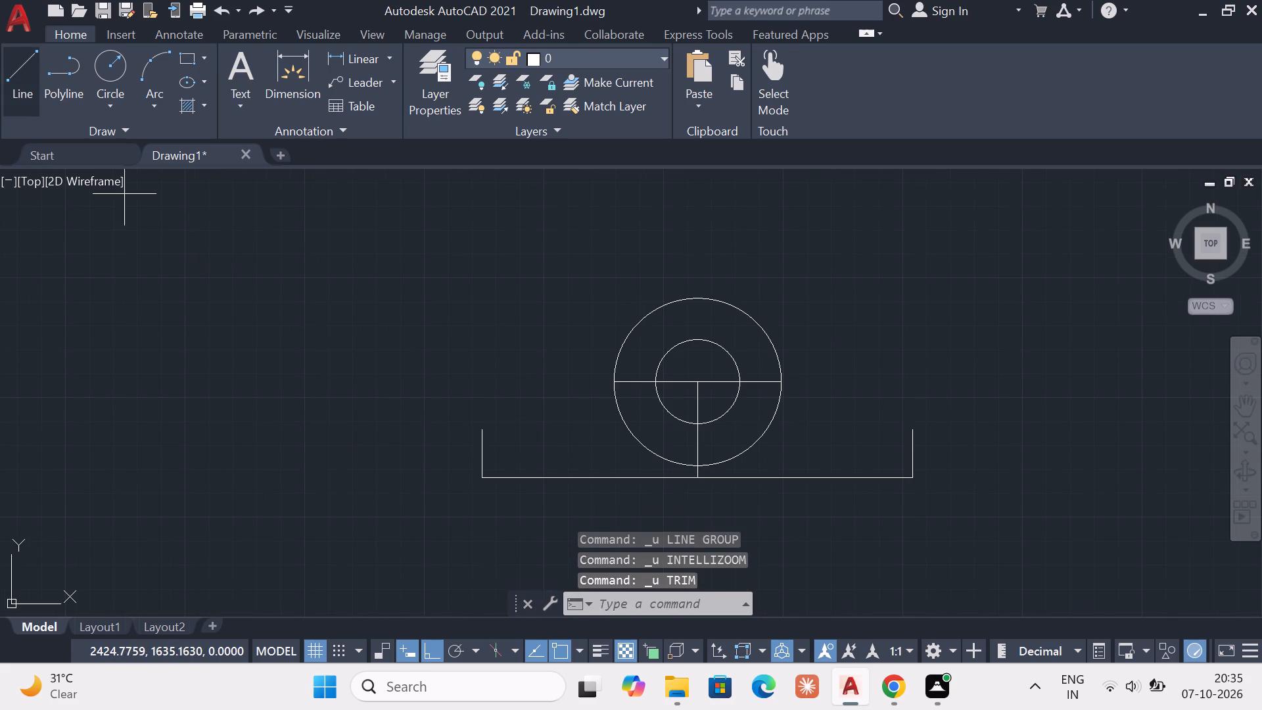
left_click(479, 427)
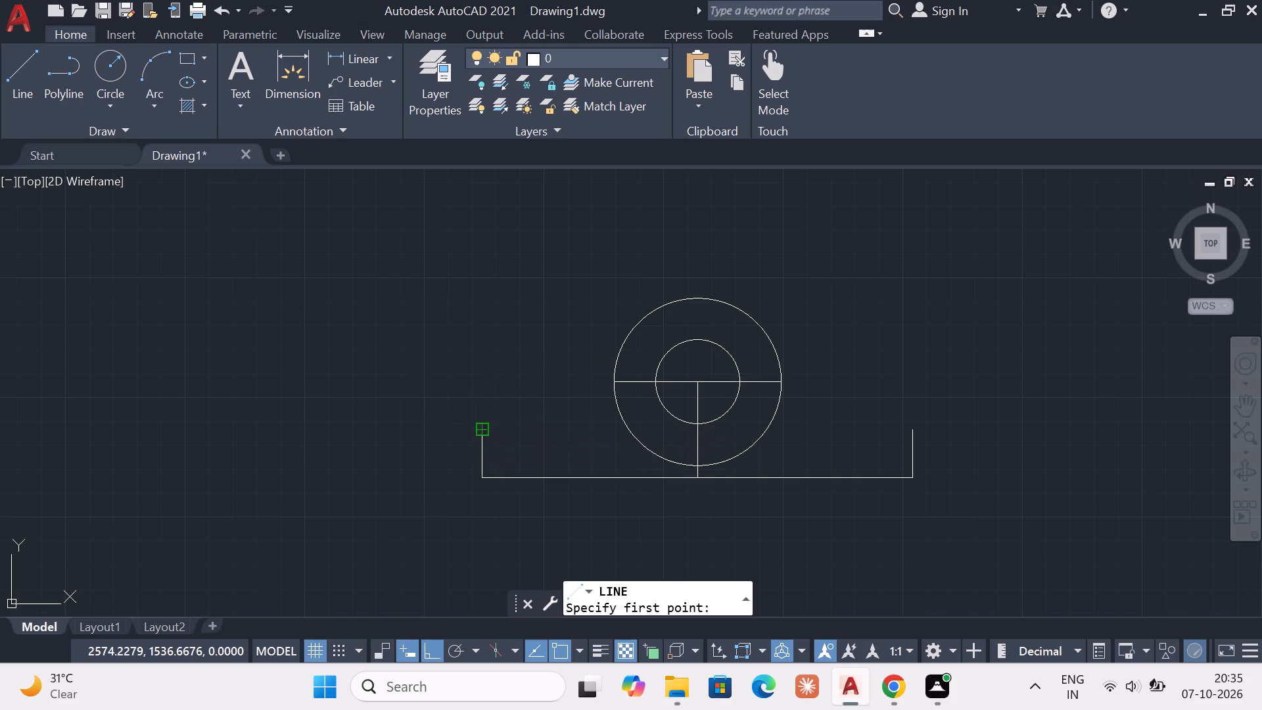
left_click(652, 429)
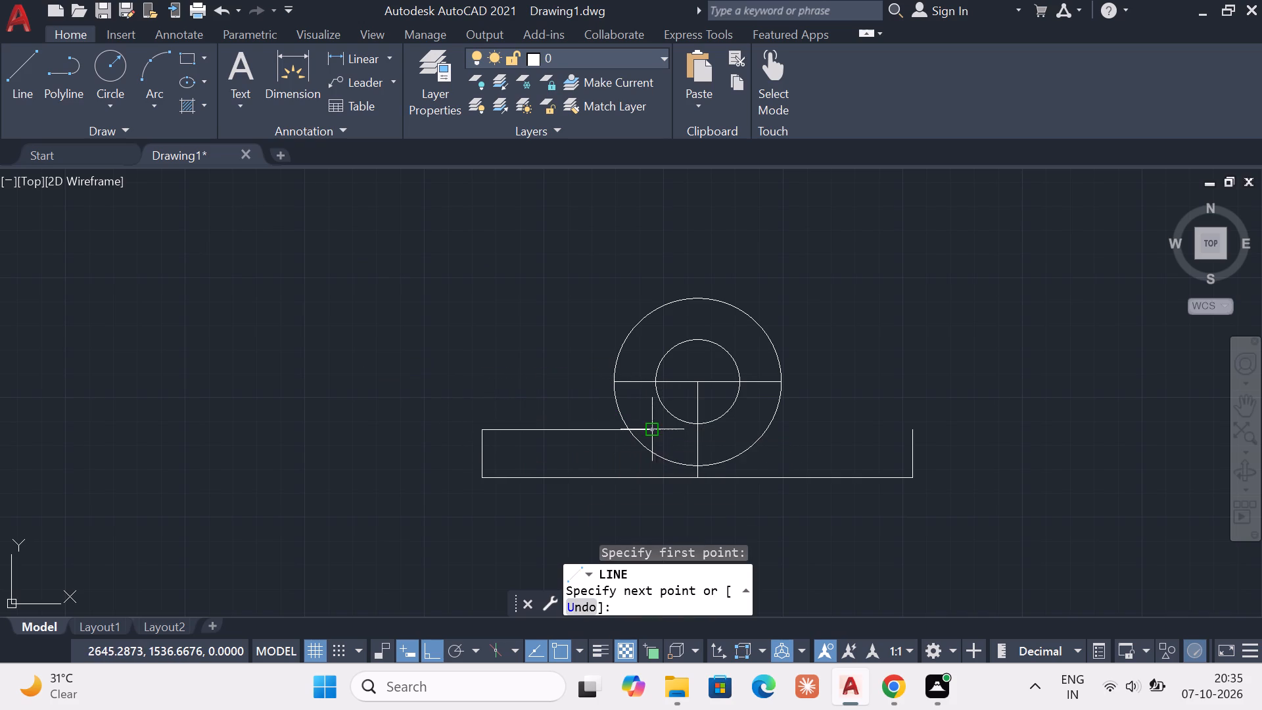
key("Escape")
scroll(680, 421, "down", 3)
scroll(680, 429, "up", 5)
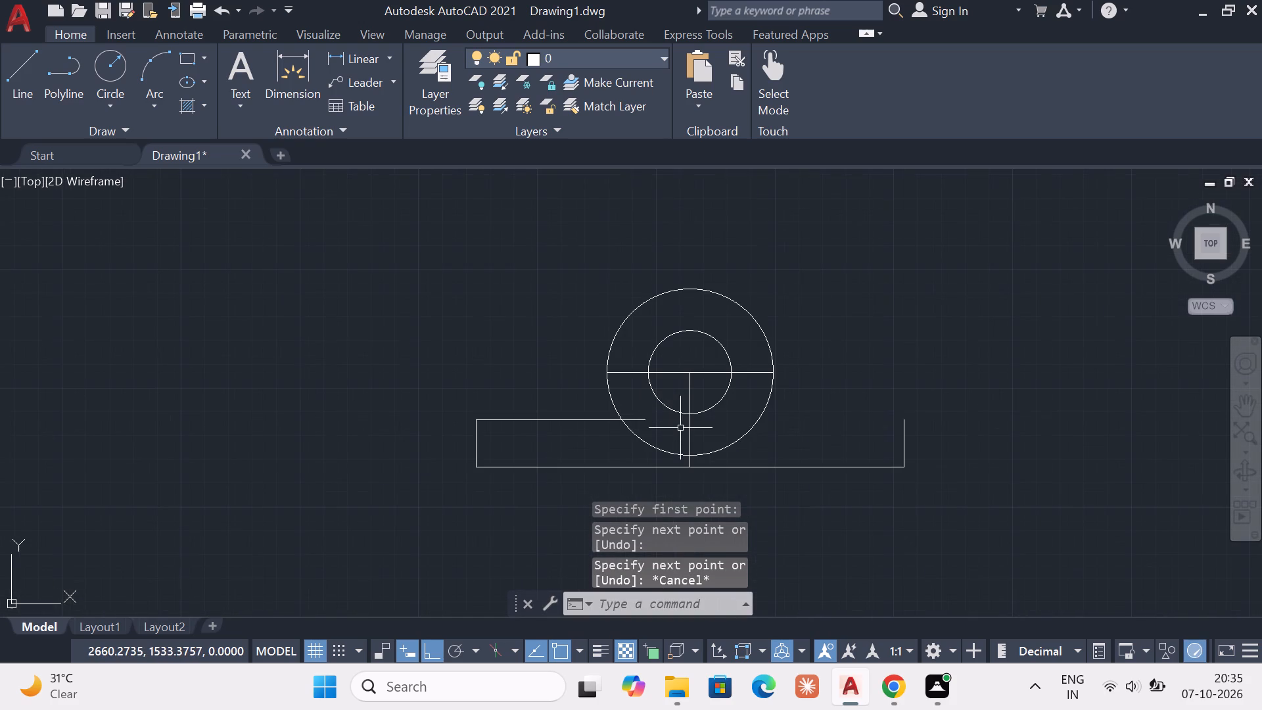
key("Escape")
key("Escape")
key("Escape")
key("Escape")
key("Escape")
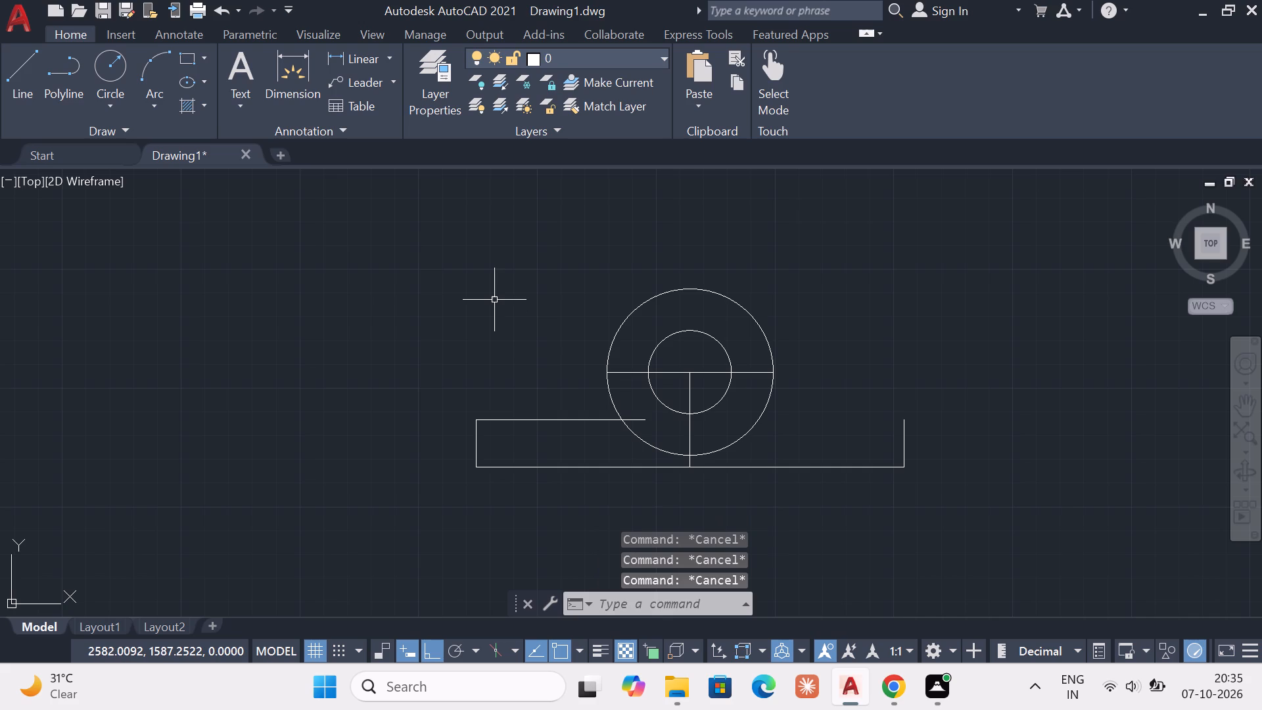
Hide the command line window.
key("9")
key("Escape")
key("Escape")
key("ctrl+9")
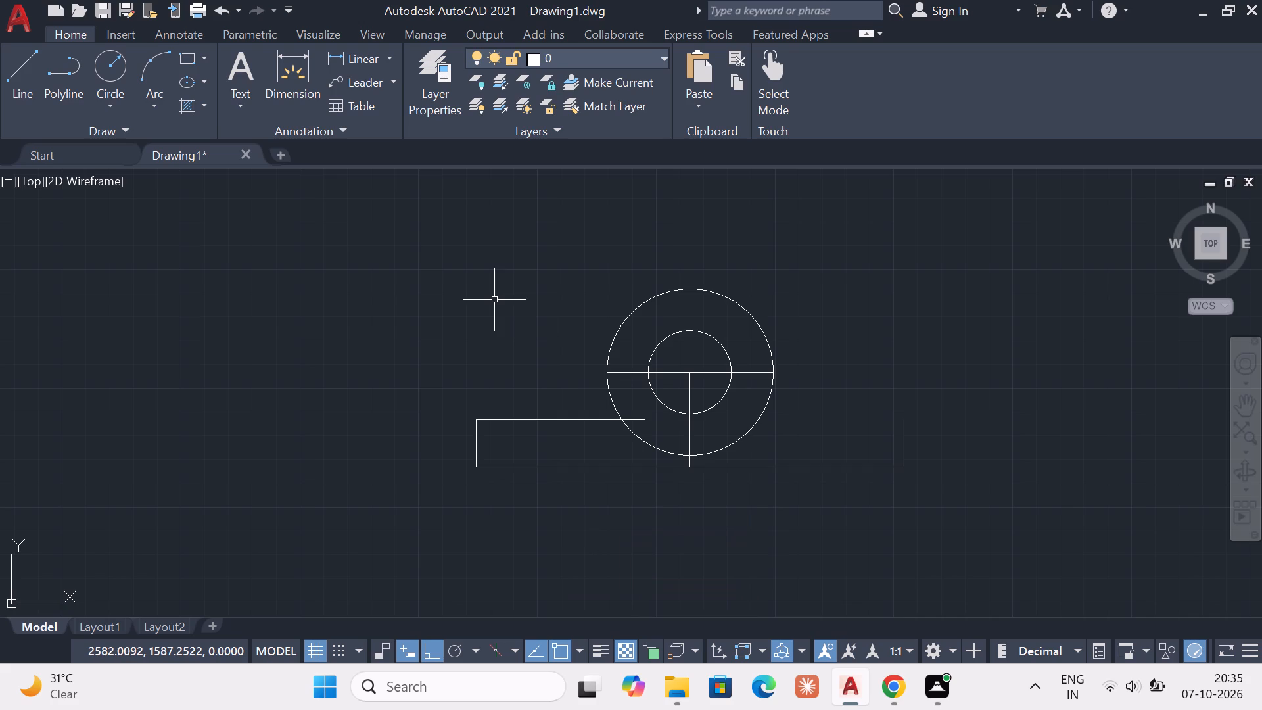
key("Escape")
key("Escape")
key("Escape")
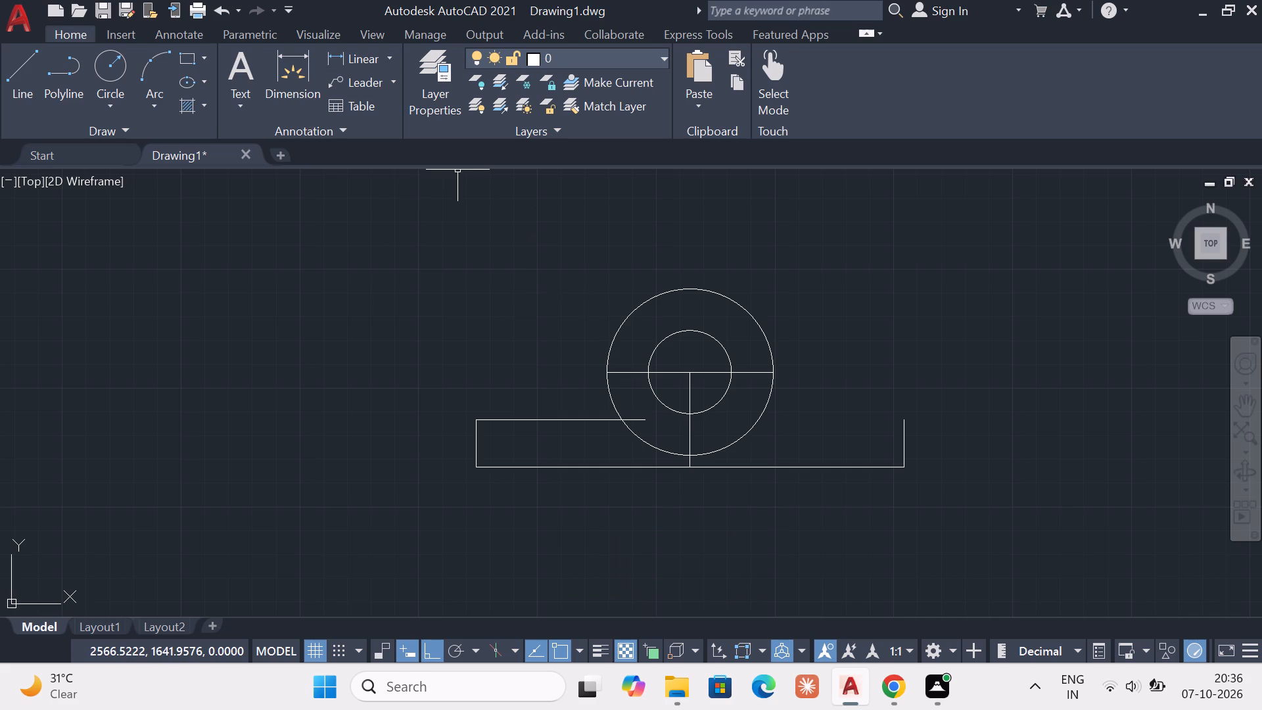
Trim the end of the left horizontal line that extends inside the outer circle.
type("tr")
key("Return")
key("Return")
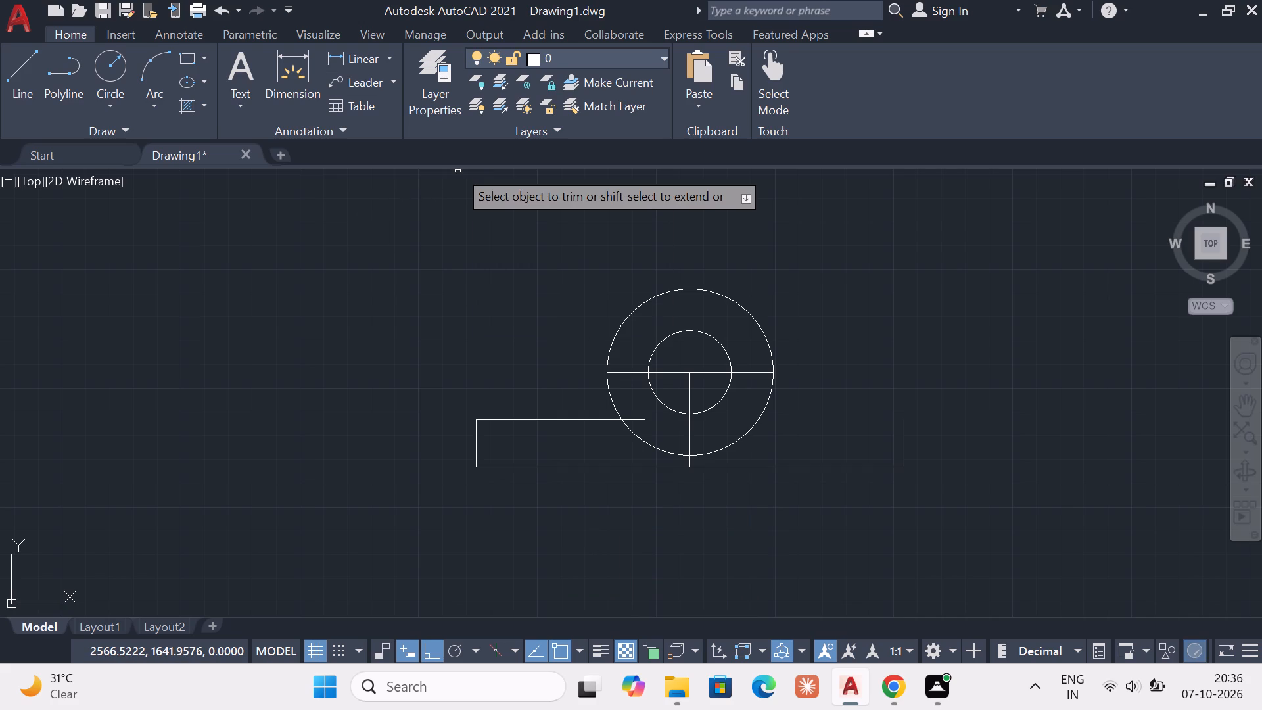
left_click(639, 419)
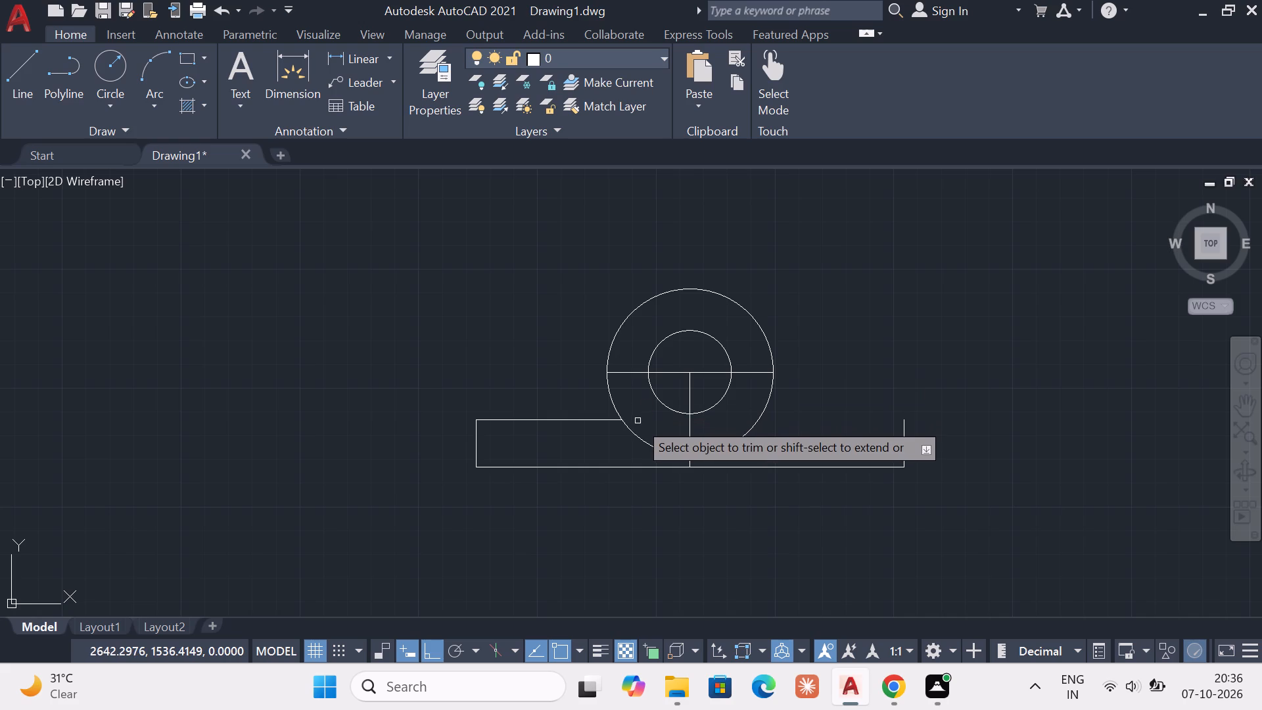
key("Escape")
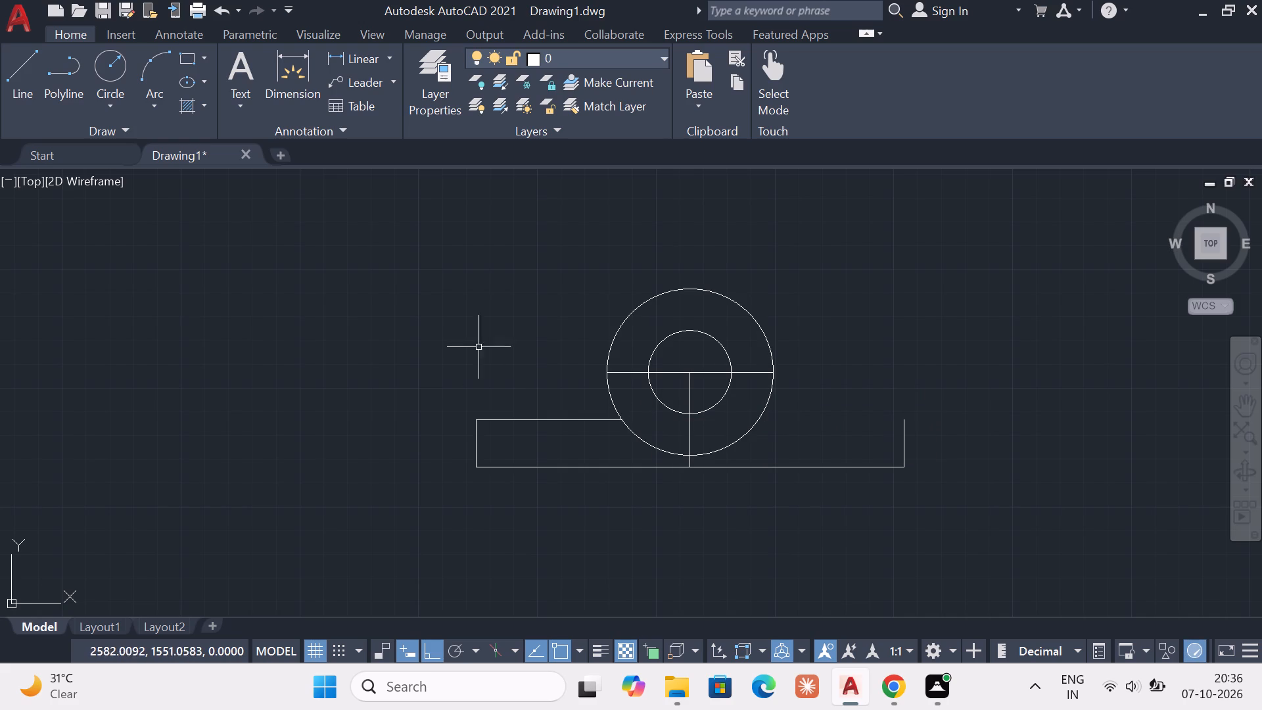
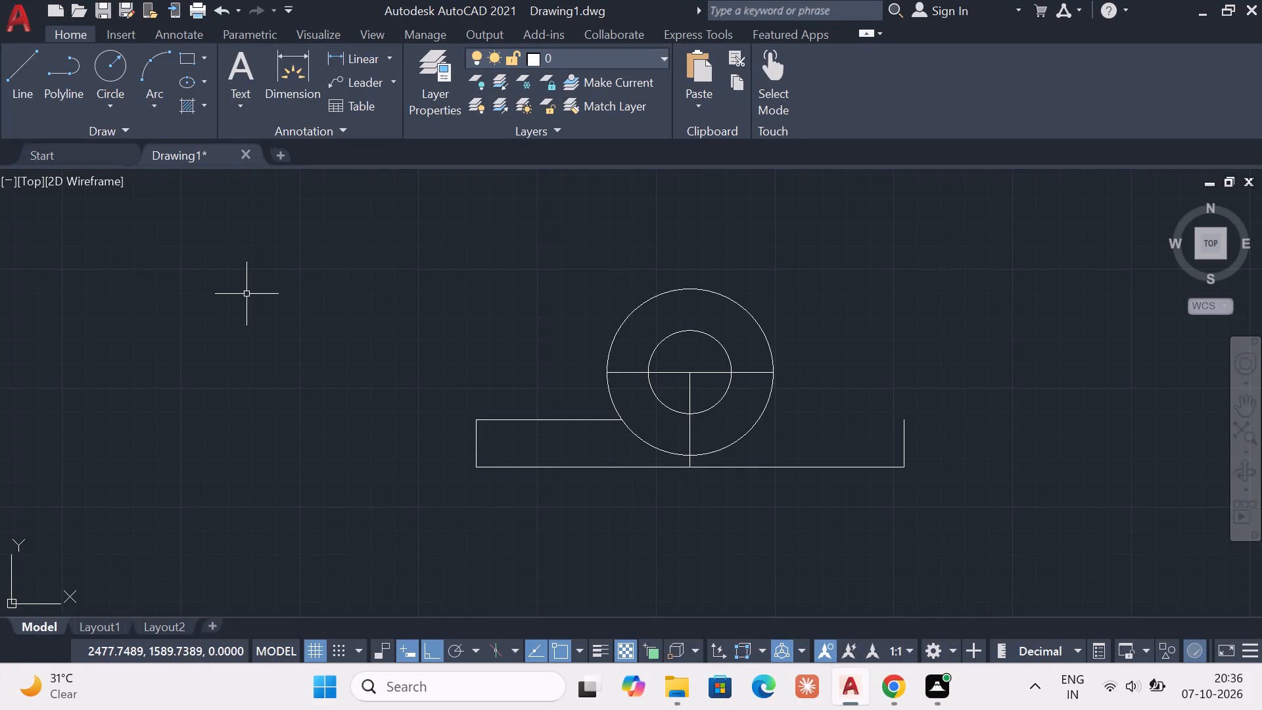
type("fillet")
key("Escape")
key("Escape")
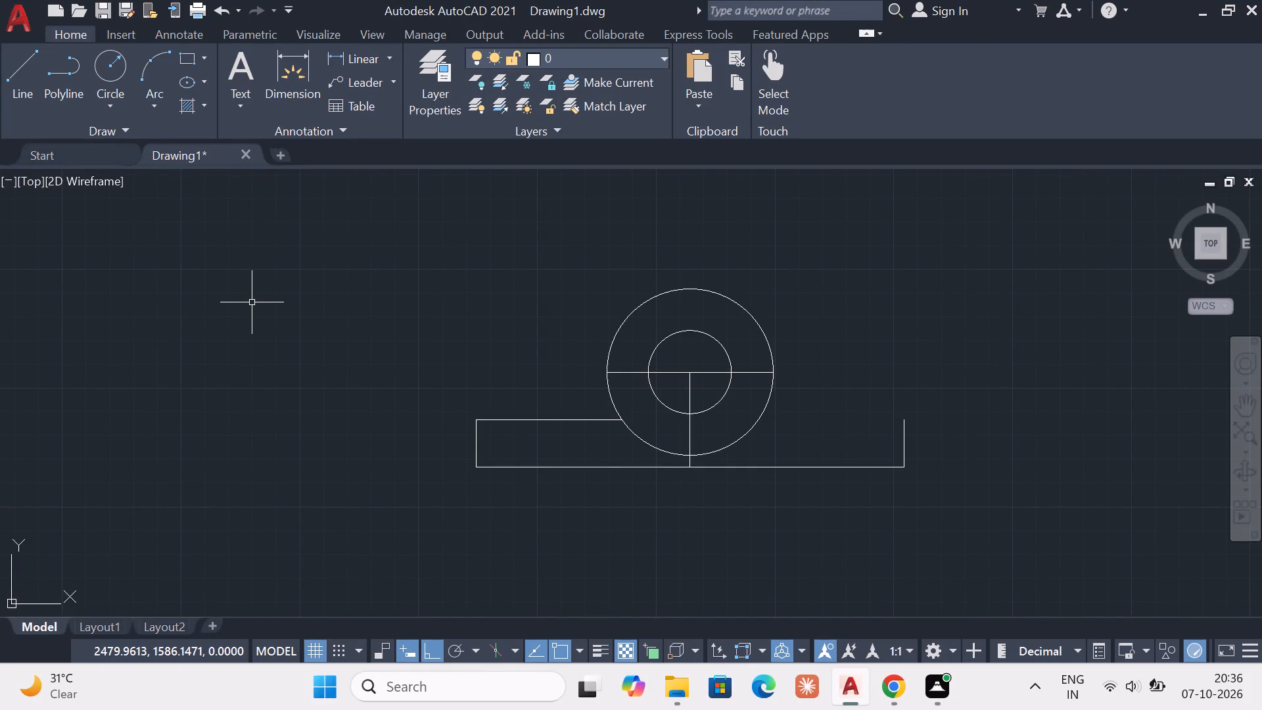
Show the command line window.
key("ctrl+9")
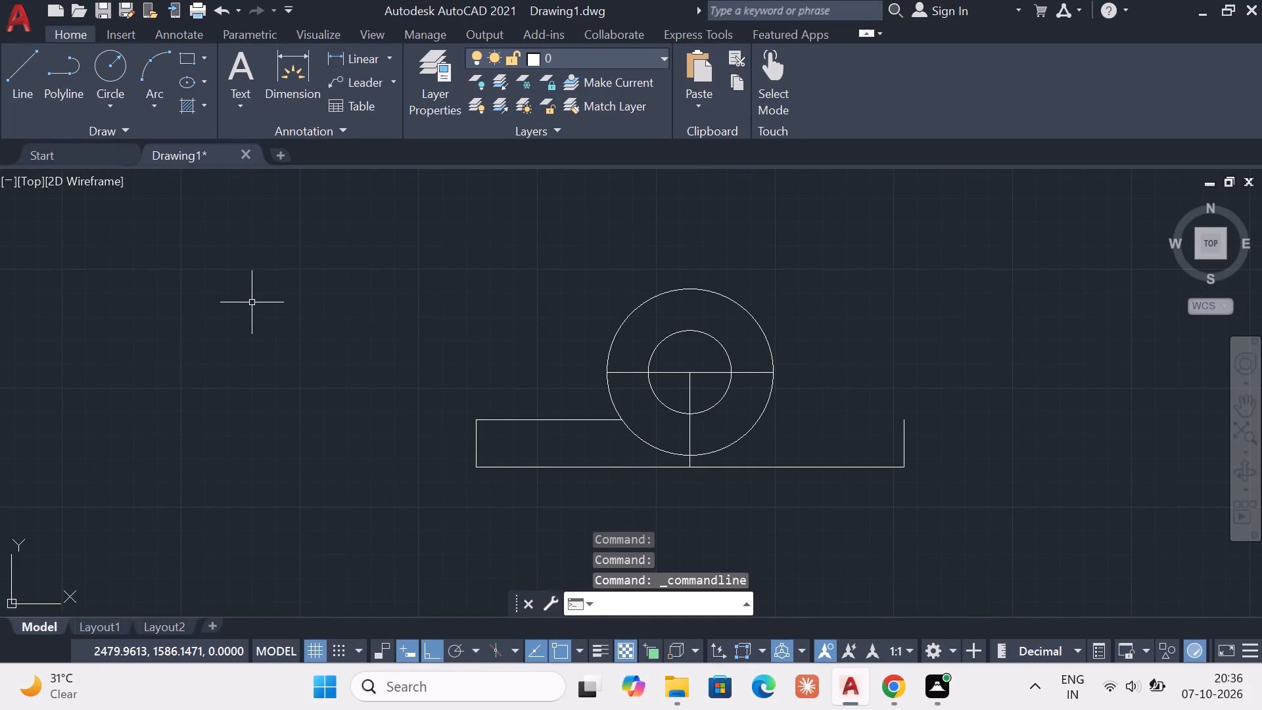
Fillet the corner between the left horizontal line and the outer circle with a radius of 8.
key("f")
key("i")
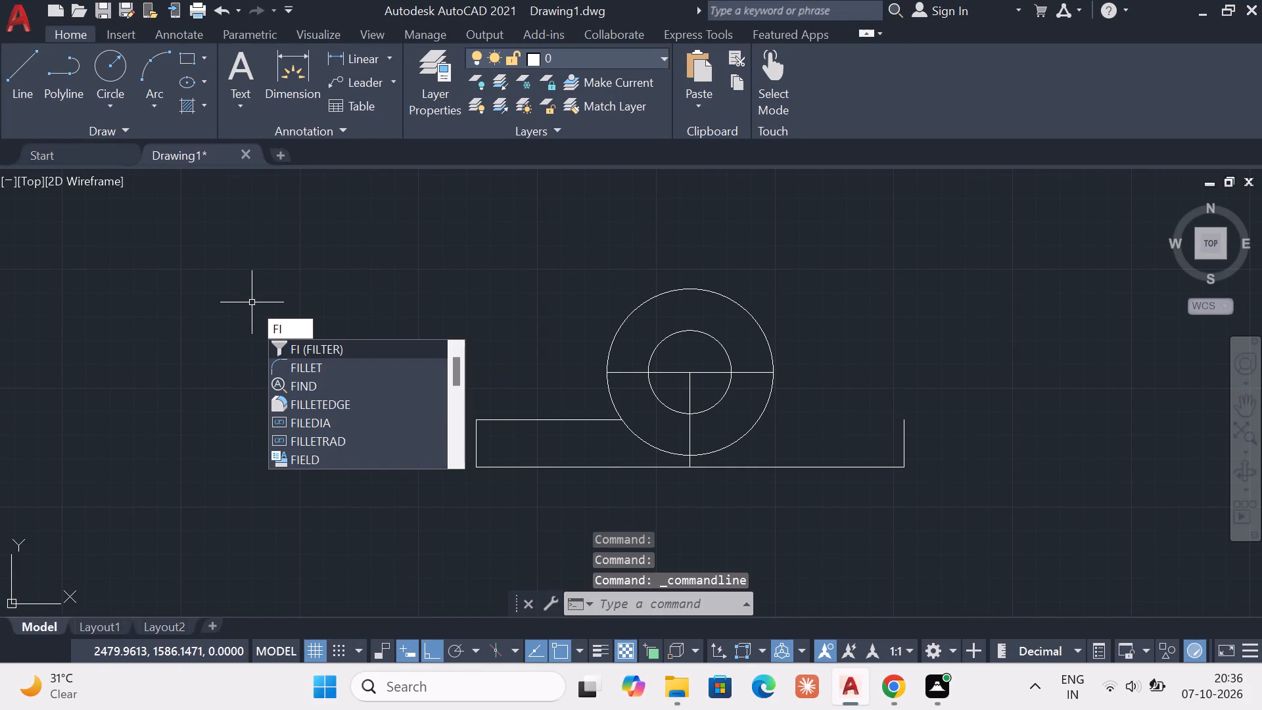
left_click(314, 368)
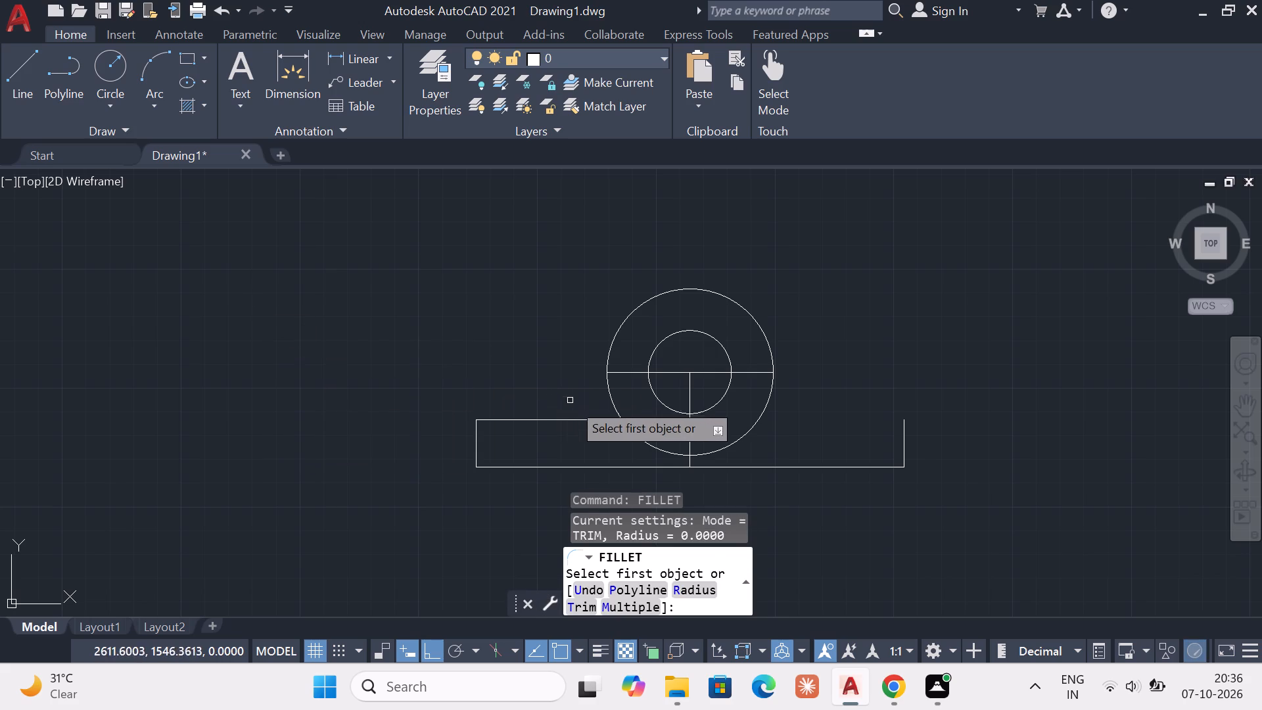
left_click(581, 420)
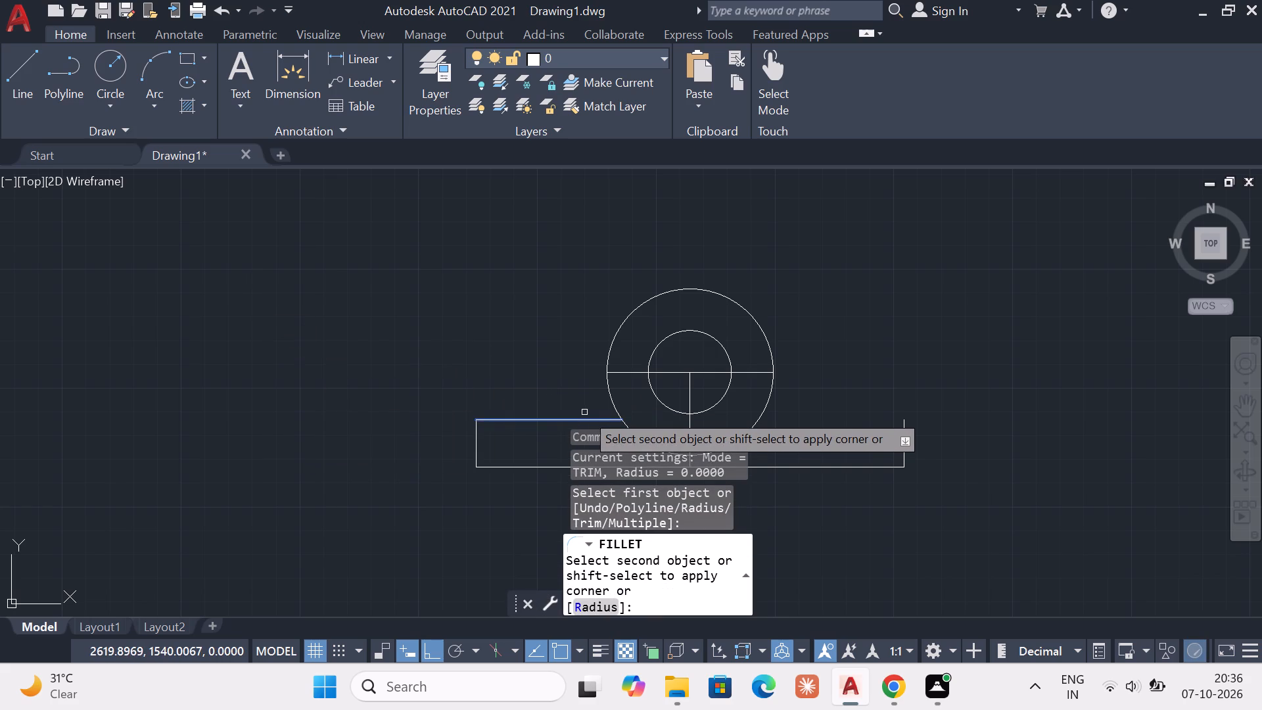
key("r")
key("Return")
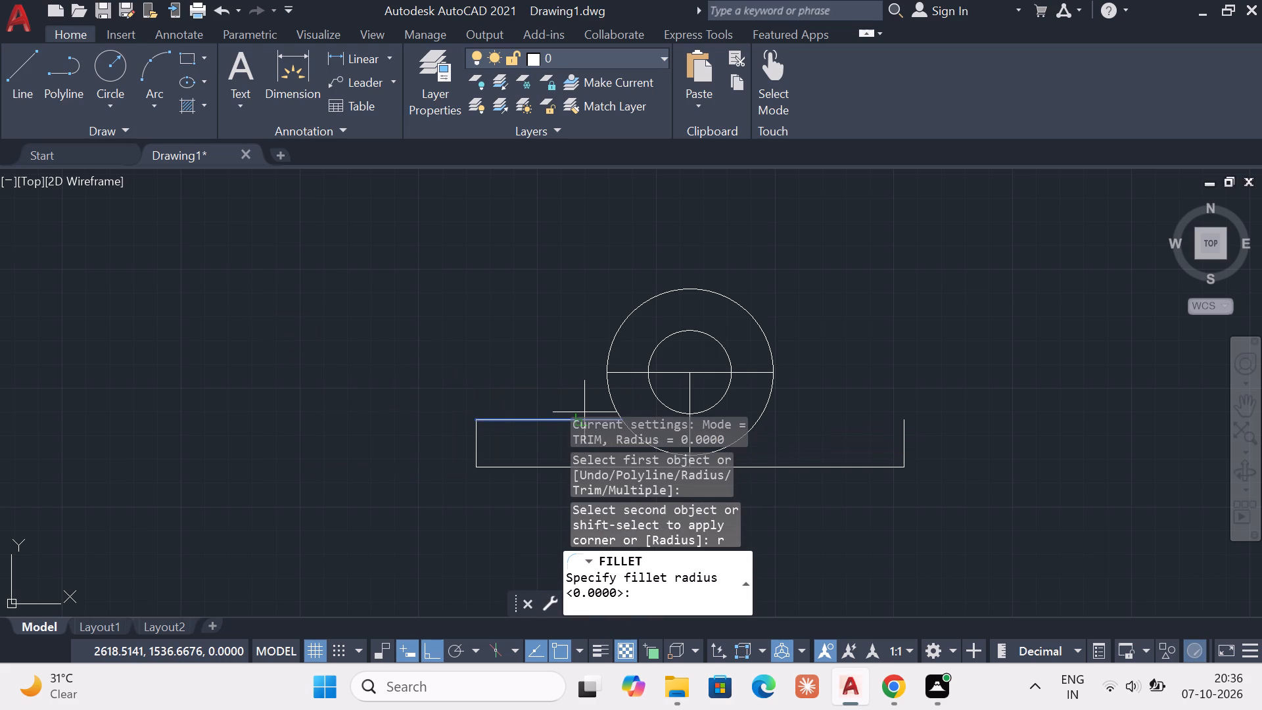
scroll(631, 354, "down", 1)
middle_click_drag(635, 352, 599, 302)
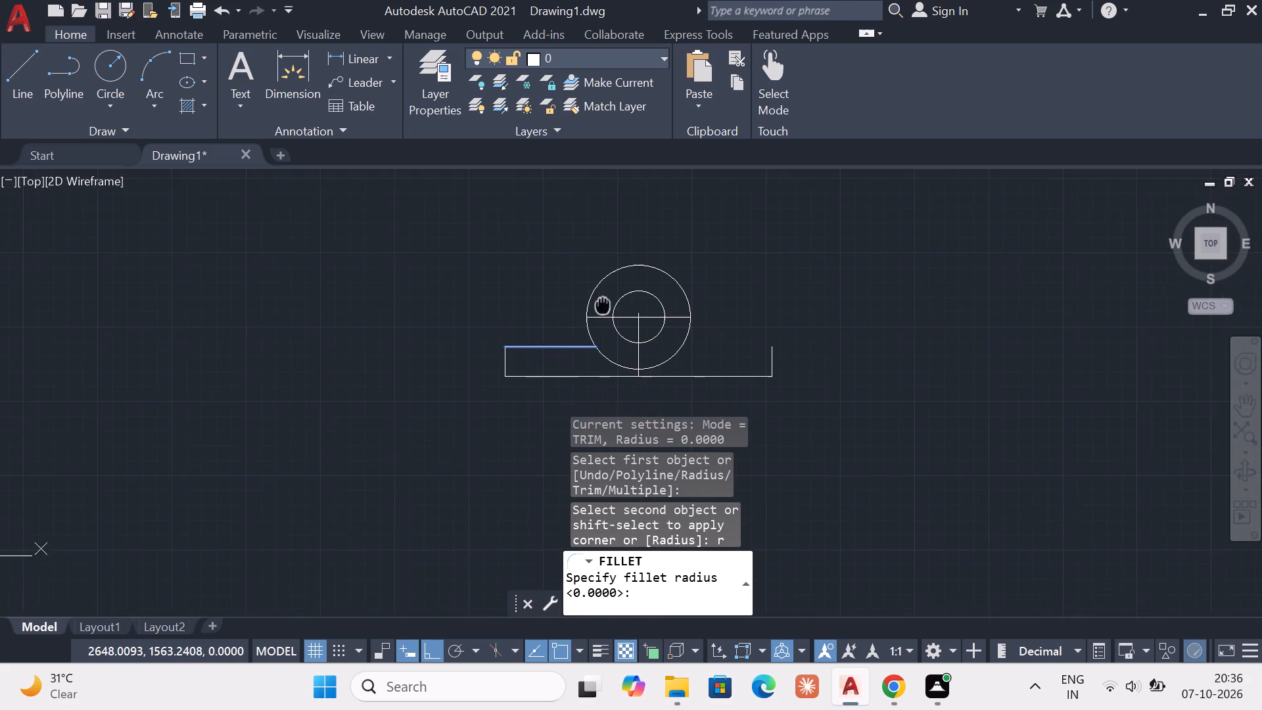
middle_click_drag(599, 302, 594, 302)
scroll(574, 337, "down", 3)
scroll(574, 337, "up", 5)
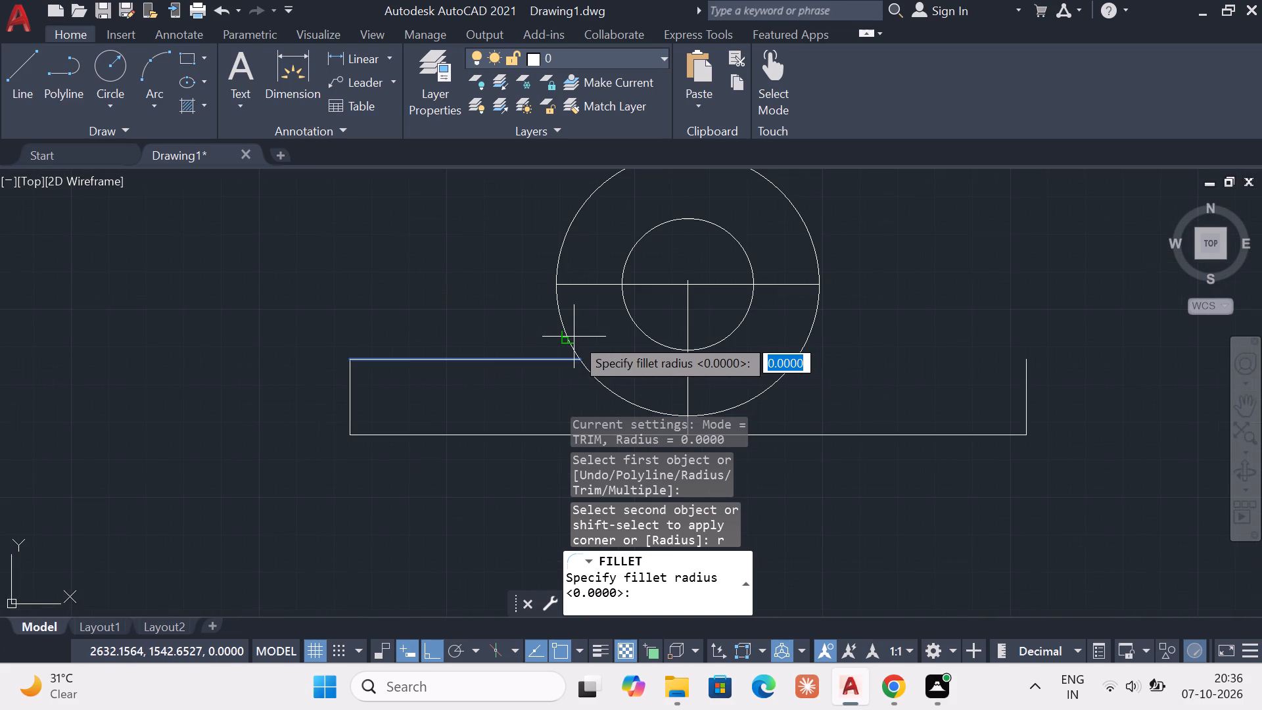
key("8")
key("Return")
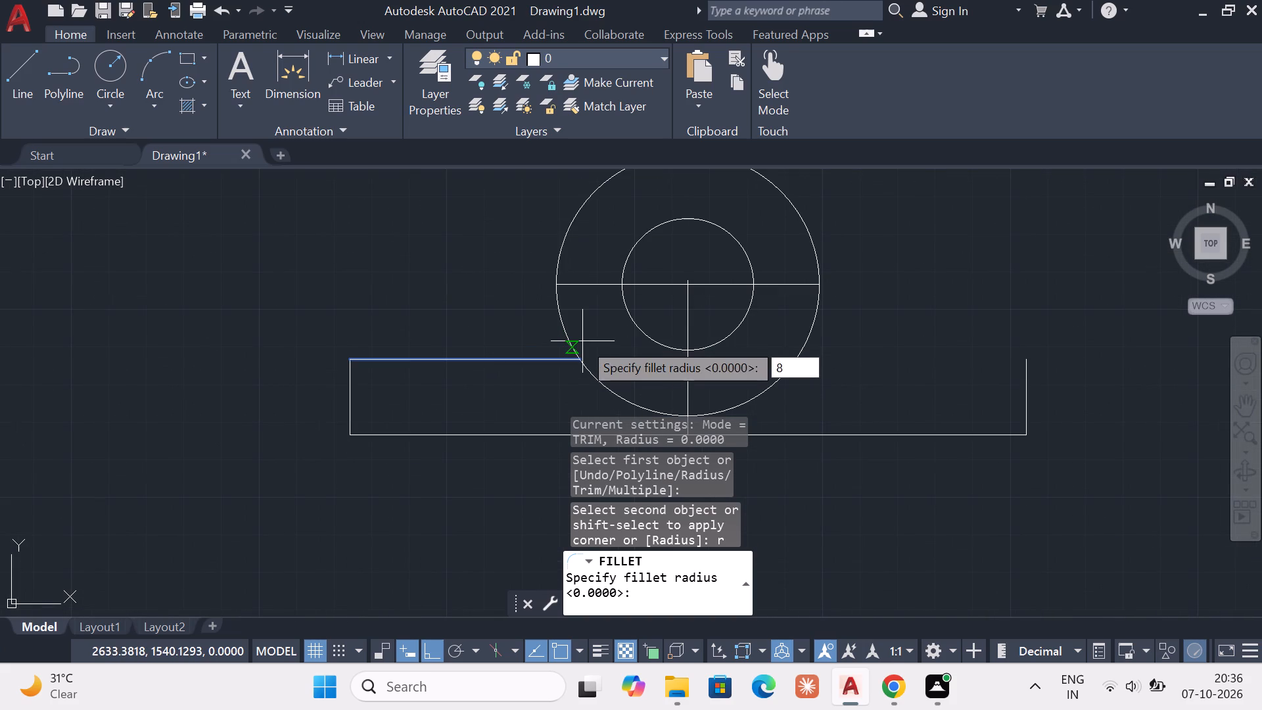
left_click(563, 321)
key("Escape")
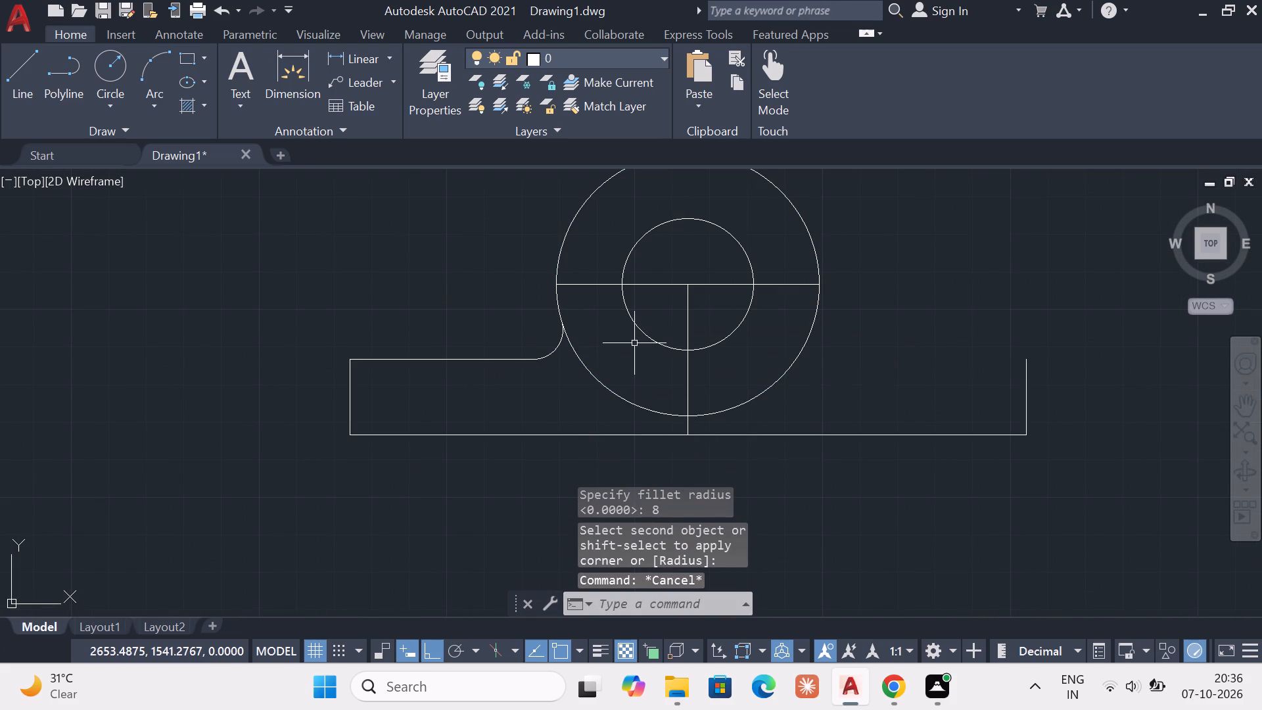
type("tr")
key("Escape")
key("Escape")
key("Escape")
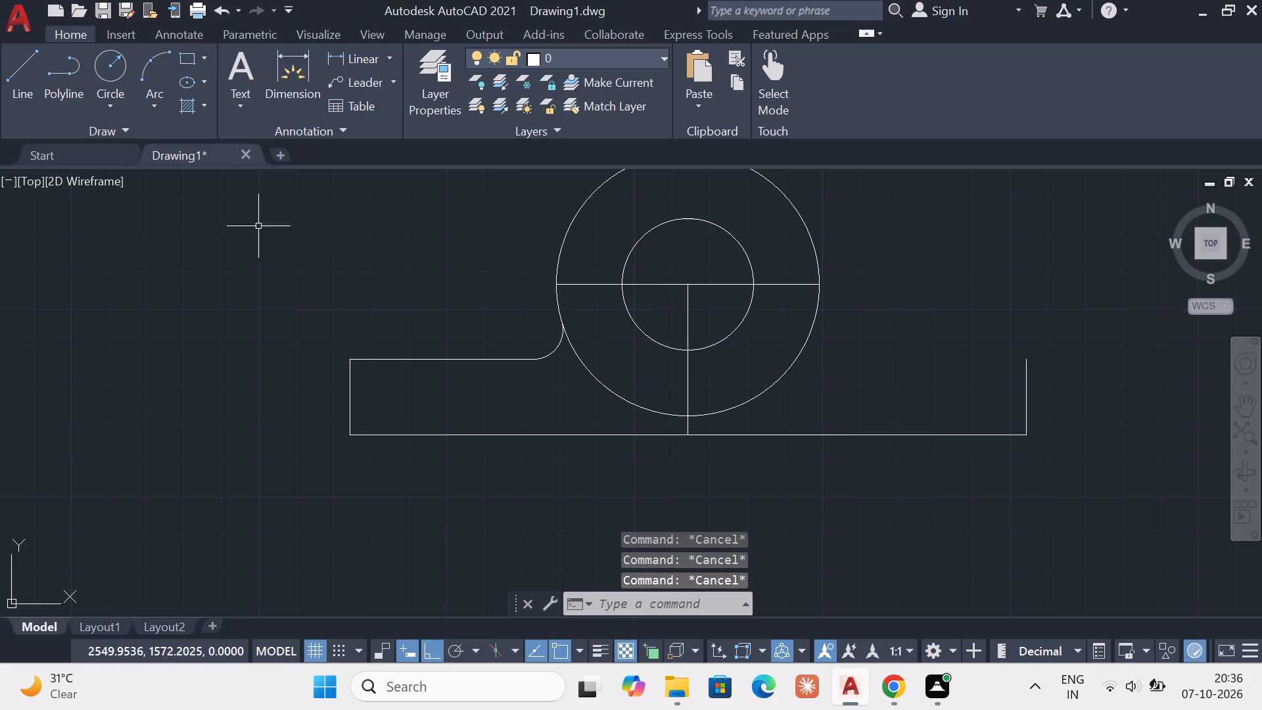
Draw a horizontal line from the right vertical's upper endpoint leftward into the outer circle.
left_click(5, 85)
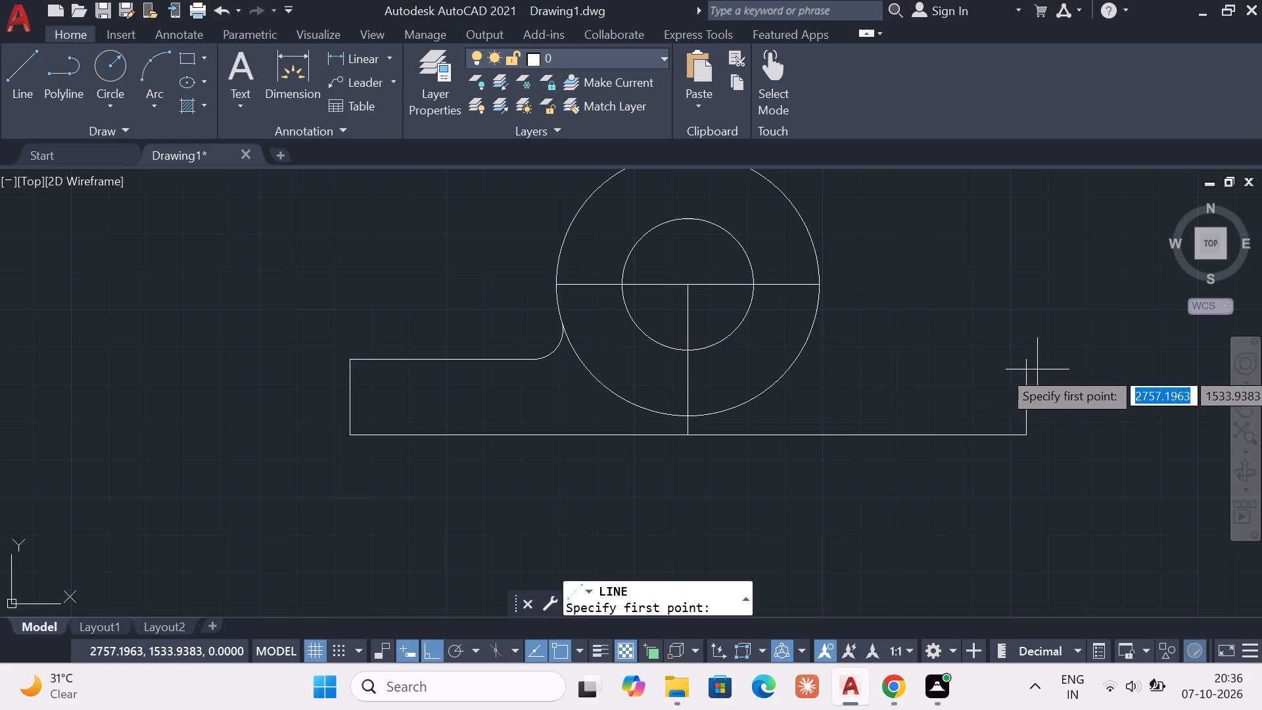
left_click(1029, 360)
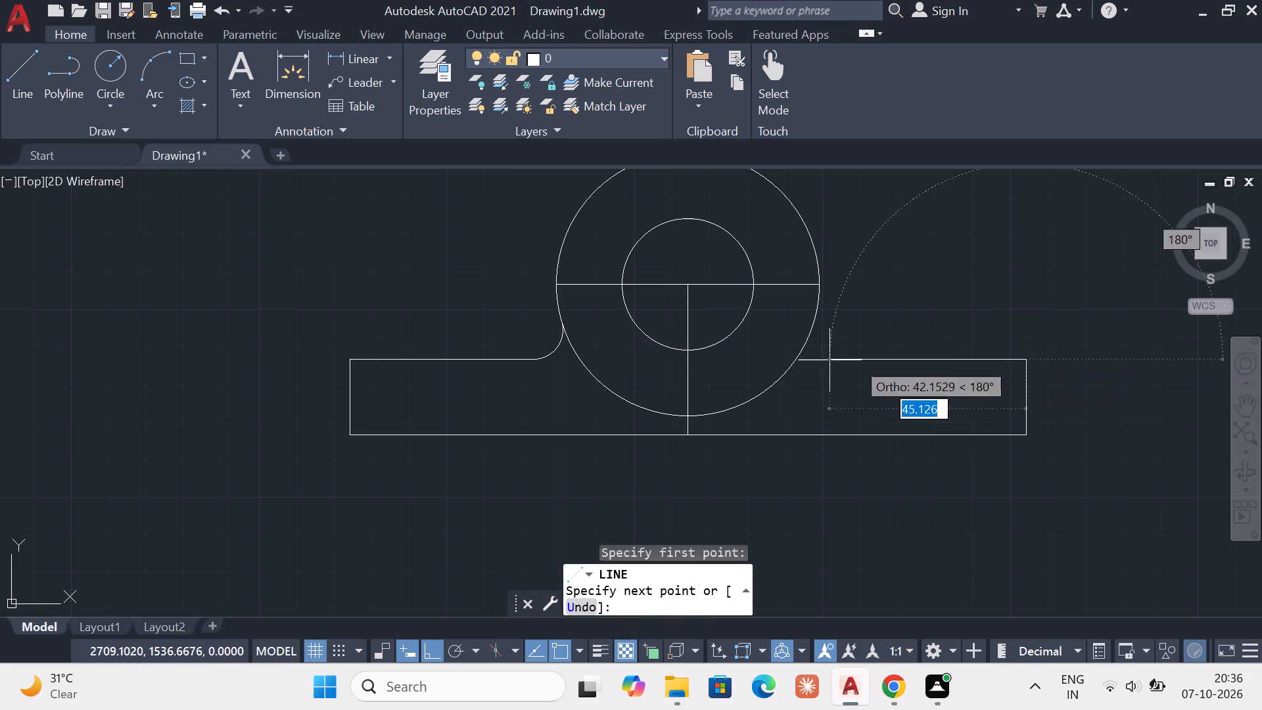
left_click(749, 360)
key("Escape")
Trim the end of the right horizontal line that extends inside the outer circle.
type("tr")
key("Return")
key("Return")
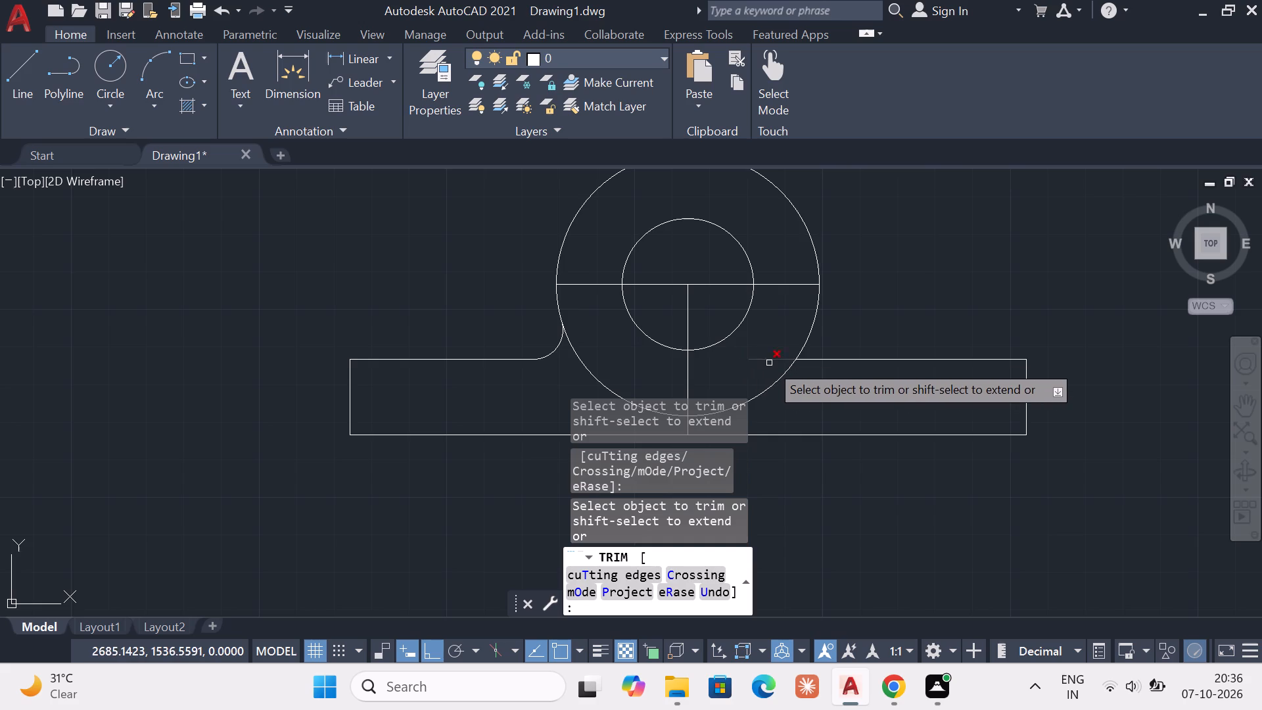
left_click(769, 363)
key("Escape")
type("tr")
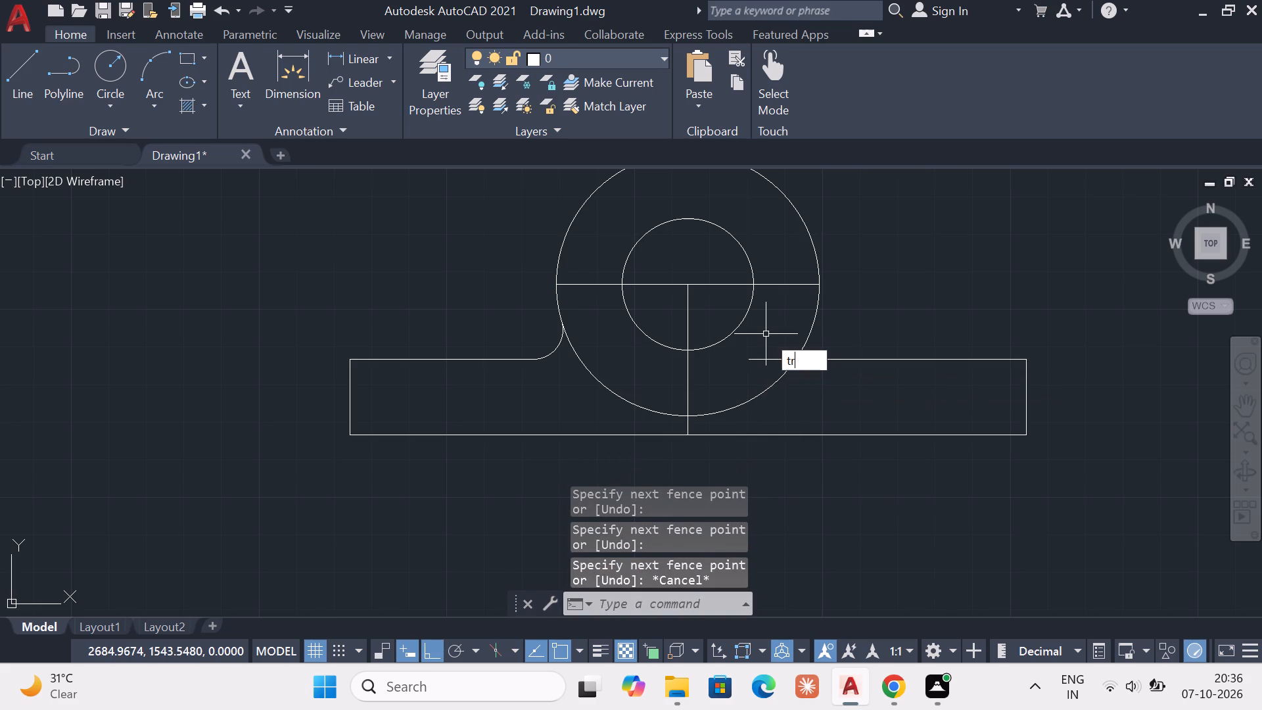
key("Return")
key("Return")
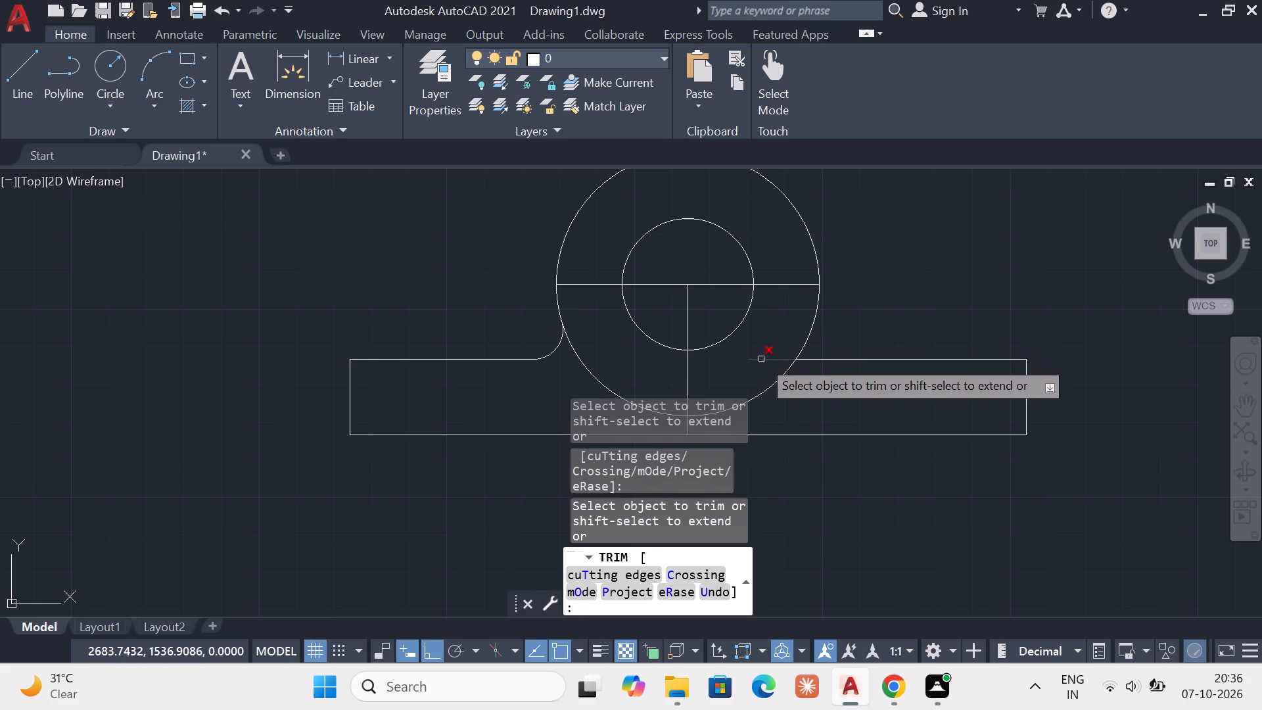
left_click(761, 359)
key("Escape")
key("Escape")
Fillet the corner between the right horizontal line and the outer circle with a radius of 8.
type("fill")
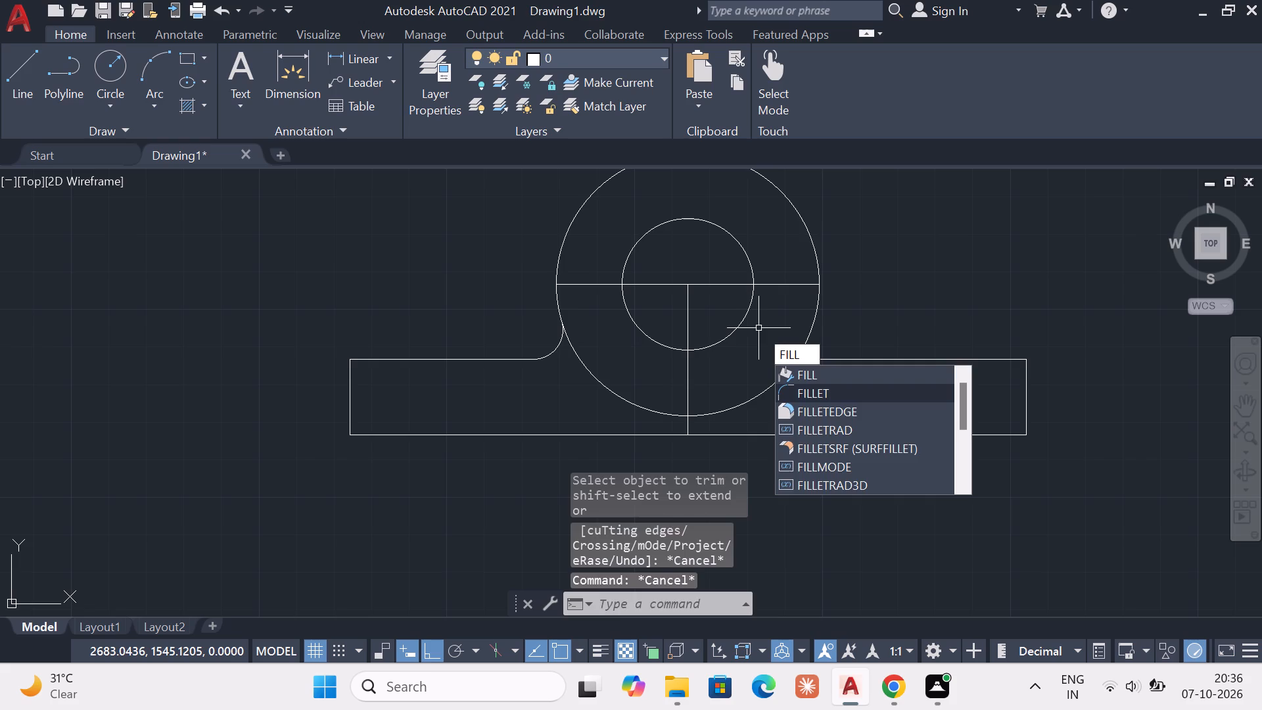
left_click(820, 396)
left_click(888, 362)
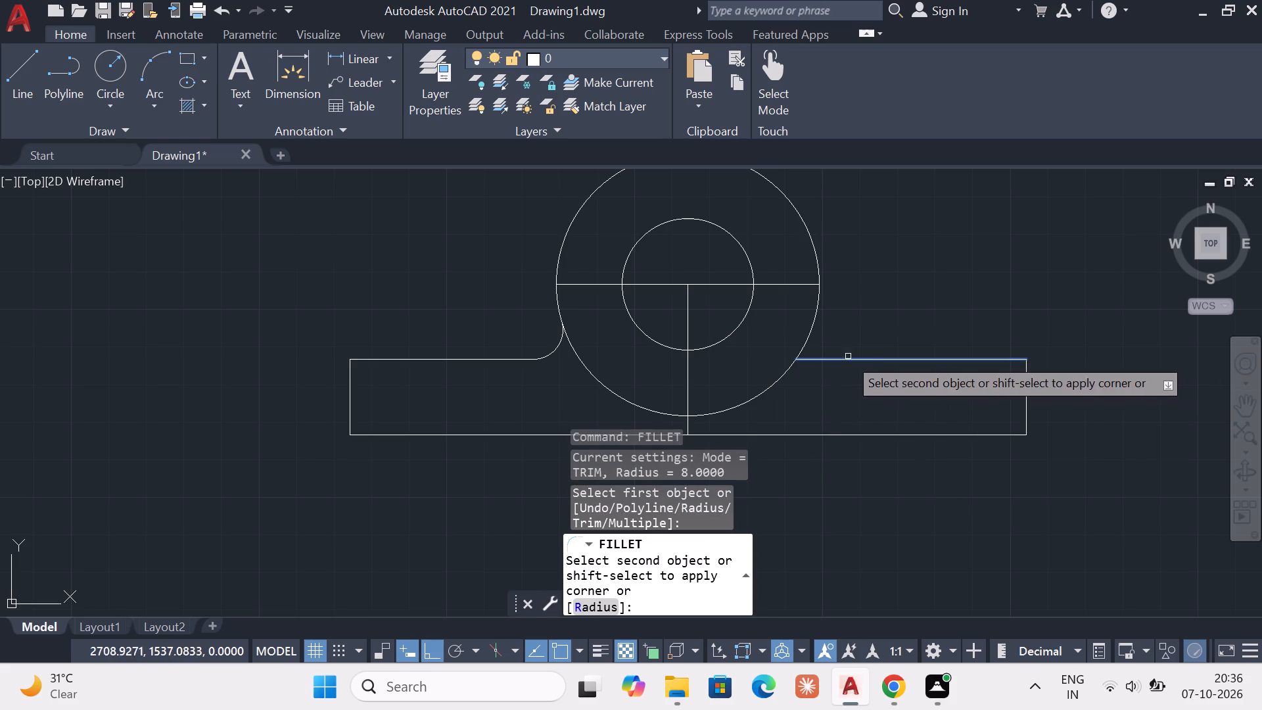
left_click(586, 602)
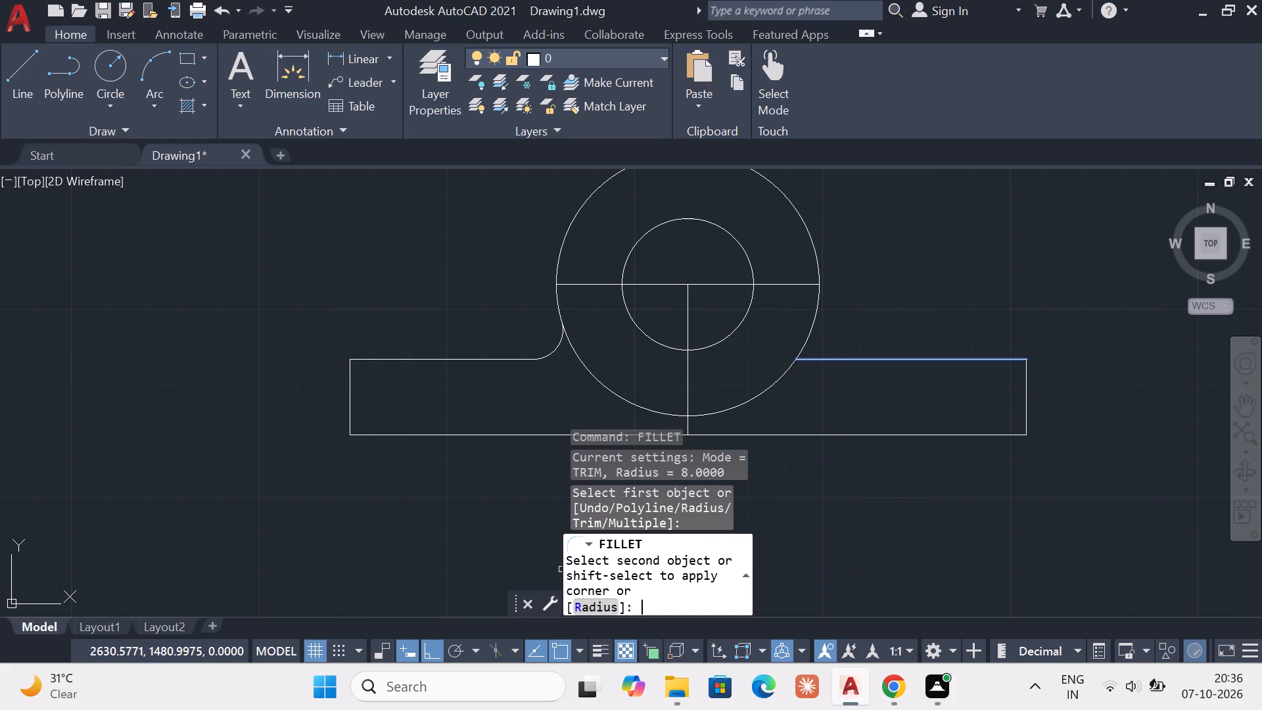
key("8")
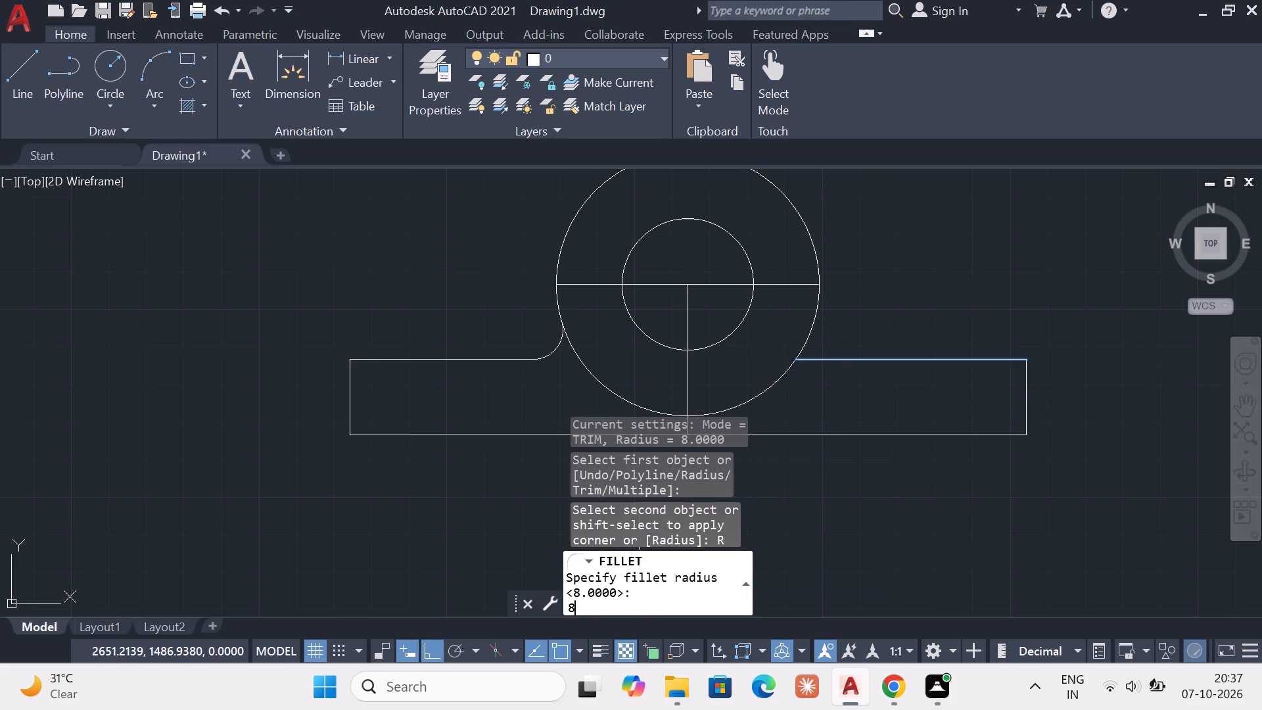
key("Return")
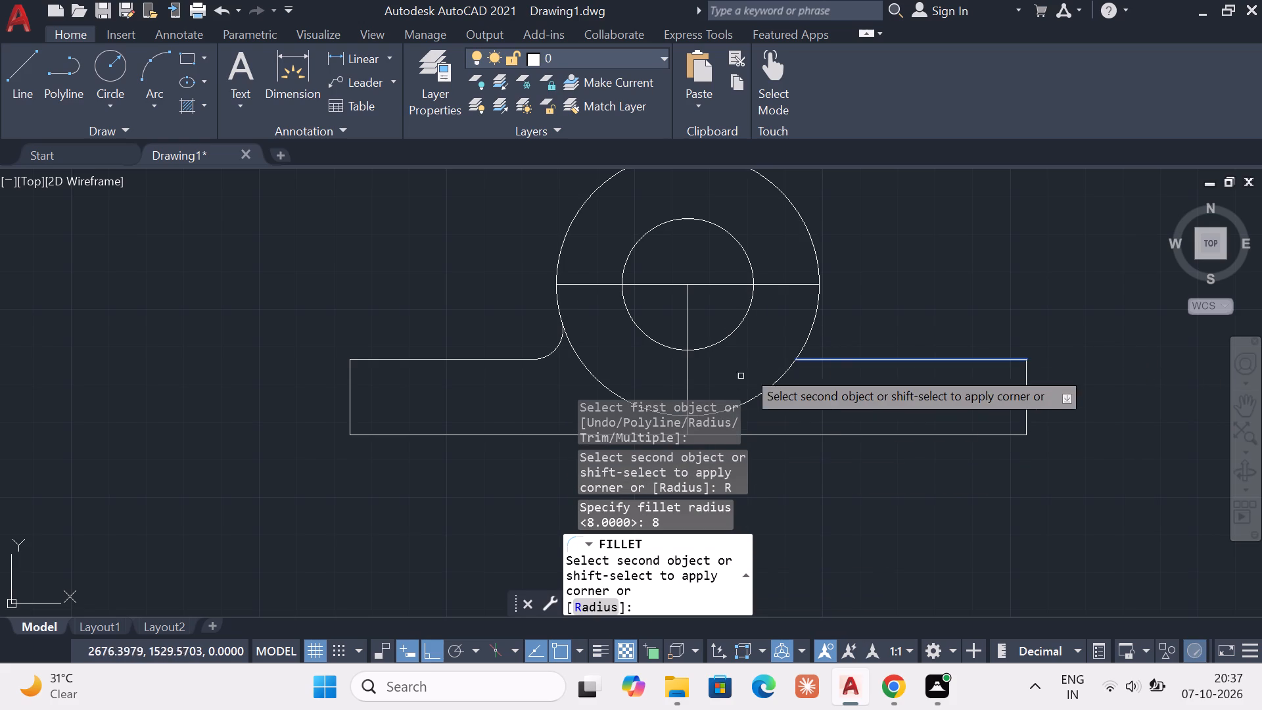
left_click(809, 327)
key("Escape")
Trim the outer circle's lower-right arc between the right fillet and the vertical centre line.
type("tr")
key("Return")
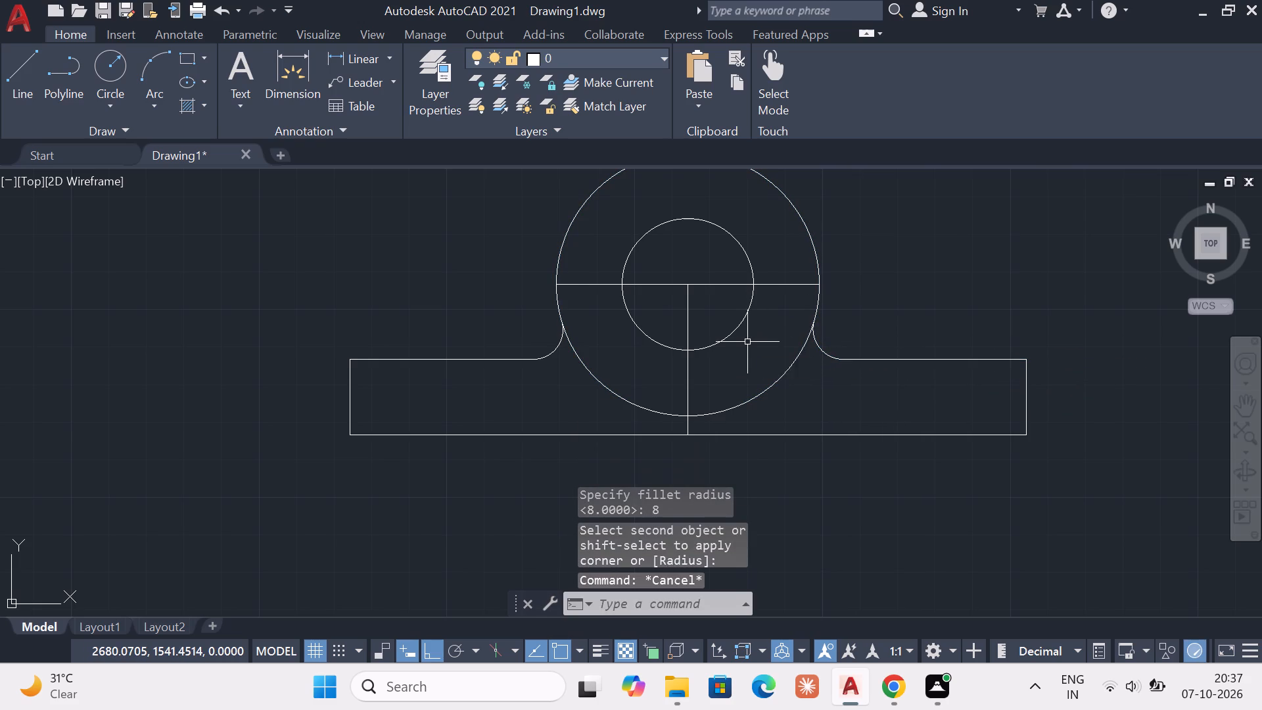
key("Return")
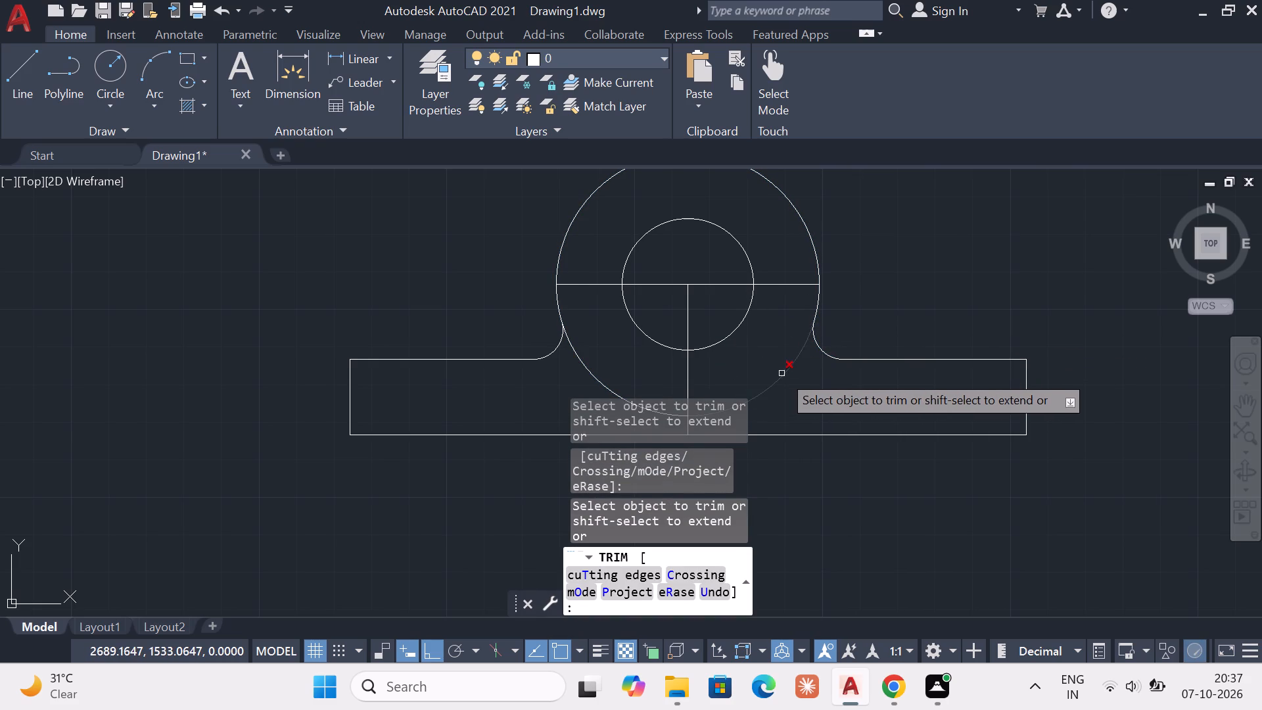
left_click(782, 373)
key("Escape")
key("Escape")
key("Escape")
key("Escape")
key("Escape")
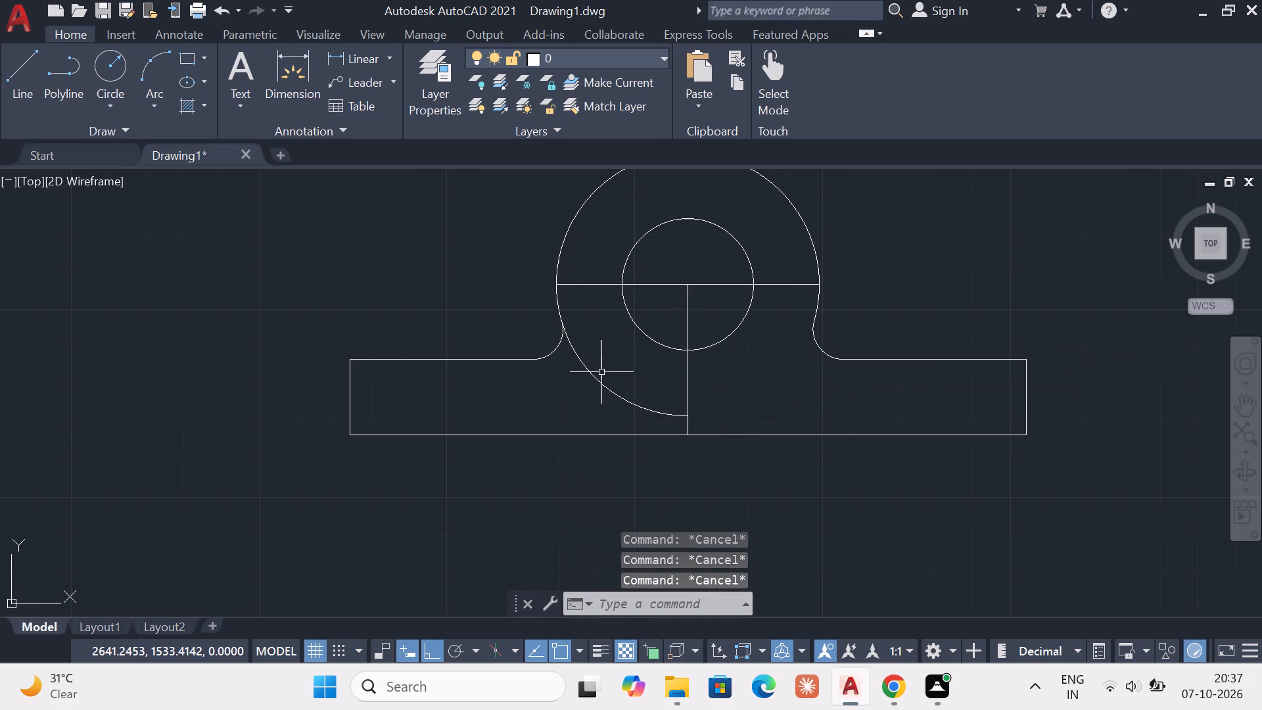
key("Escape")
Hide the command line window.
key("ctrl+9")
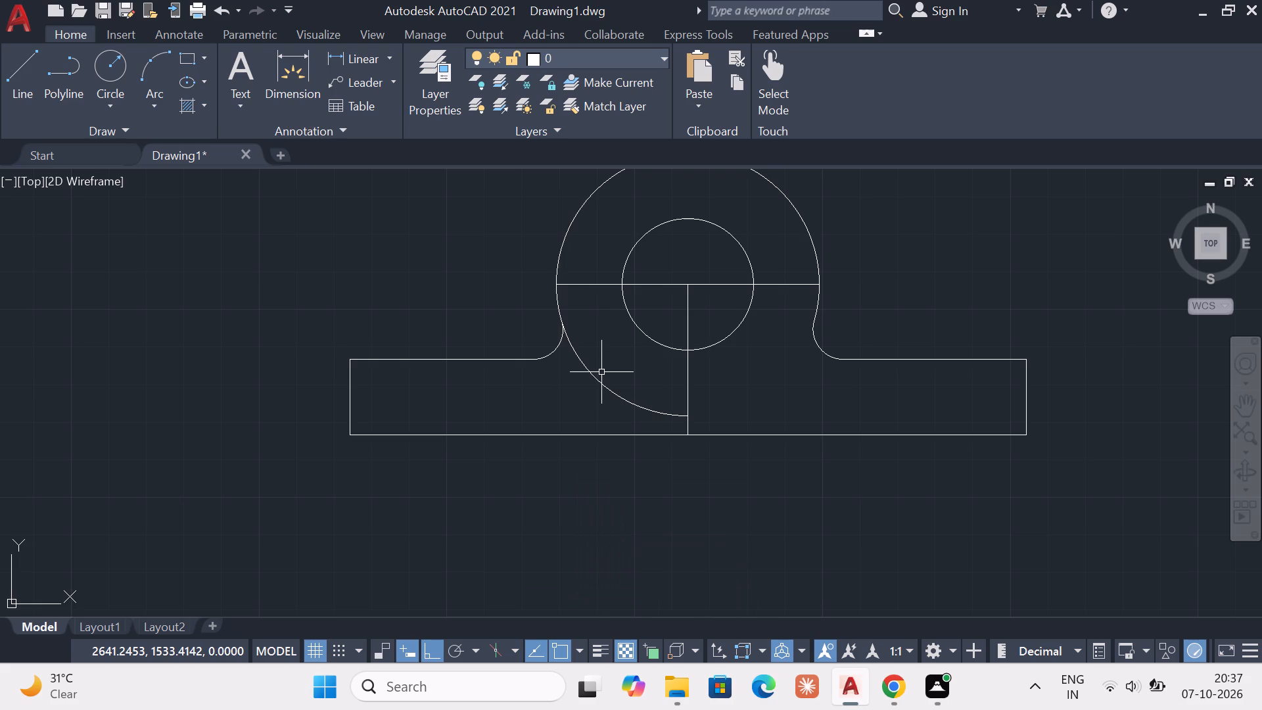
Trim away the outer circle's remaining lower-left arc and the vertical centre line below and inside the inner circle.
type("tr")
key("Return")
key("Return")
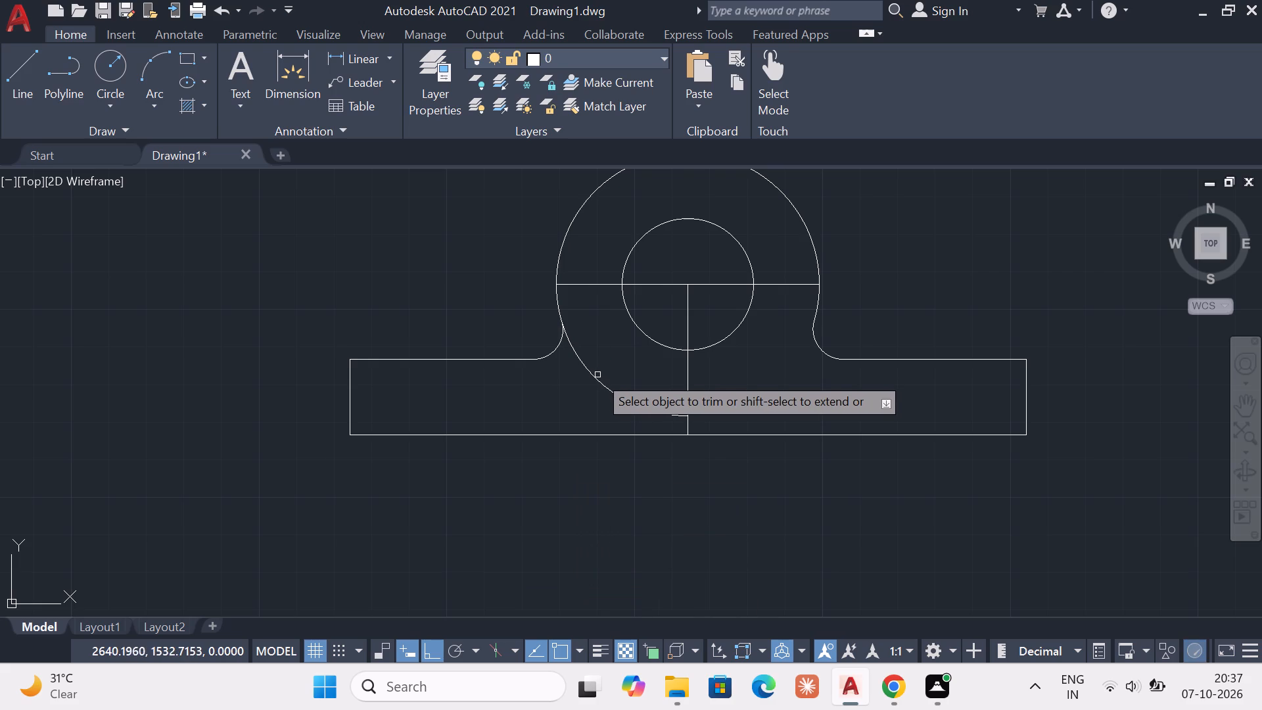
left_click(597, 375)
left_click(689, 376)
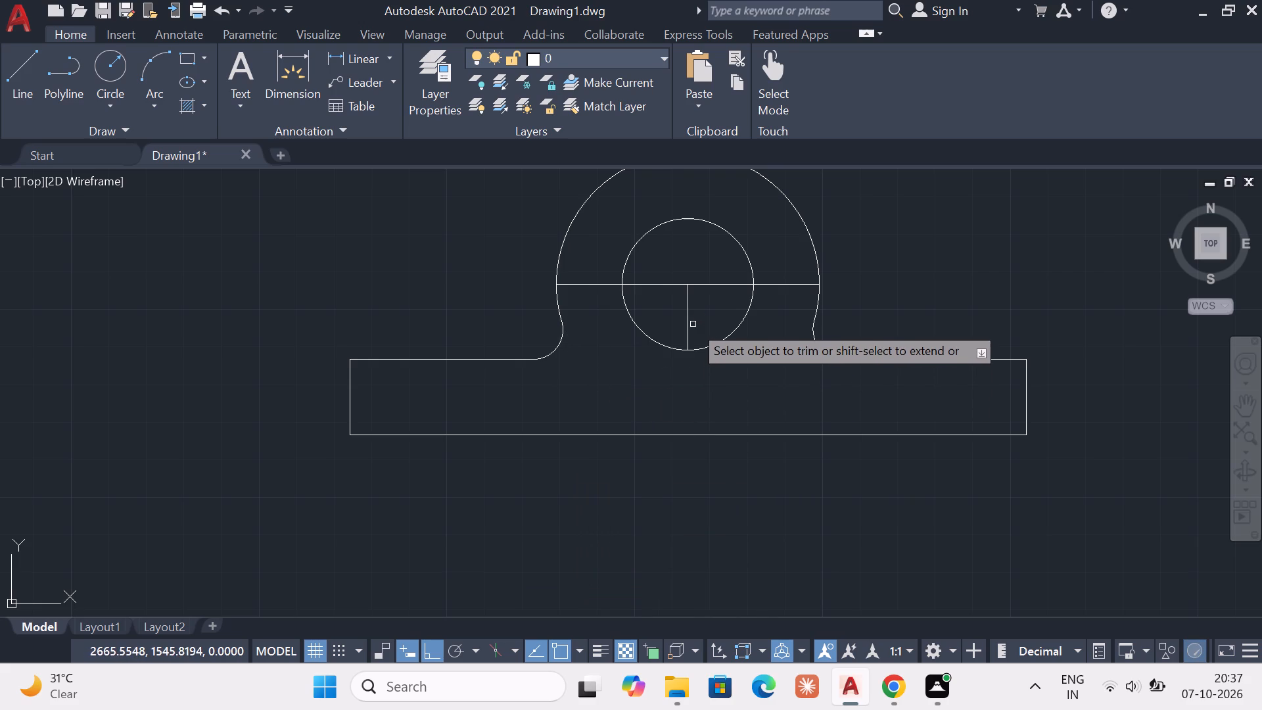
left_click(689, 323)
key("Escape")
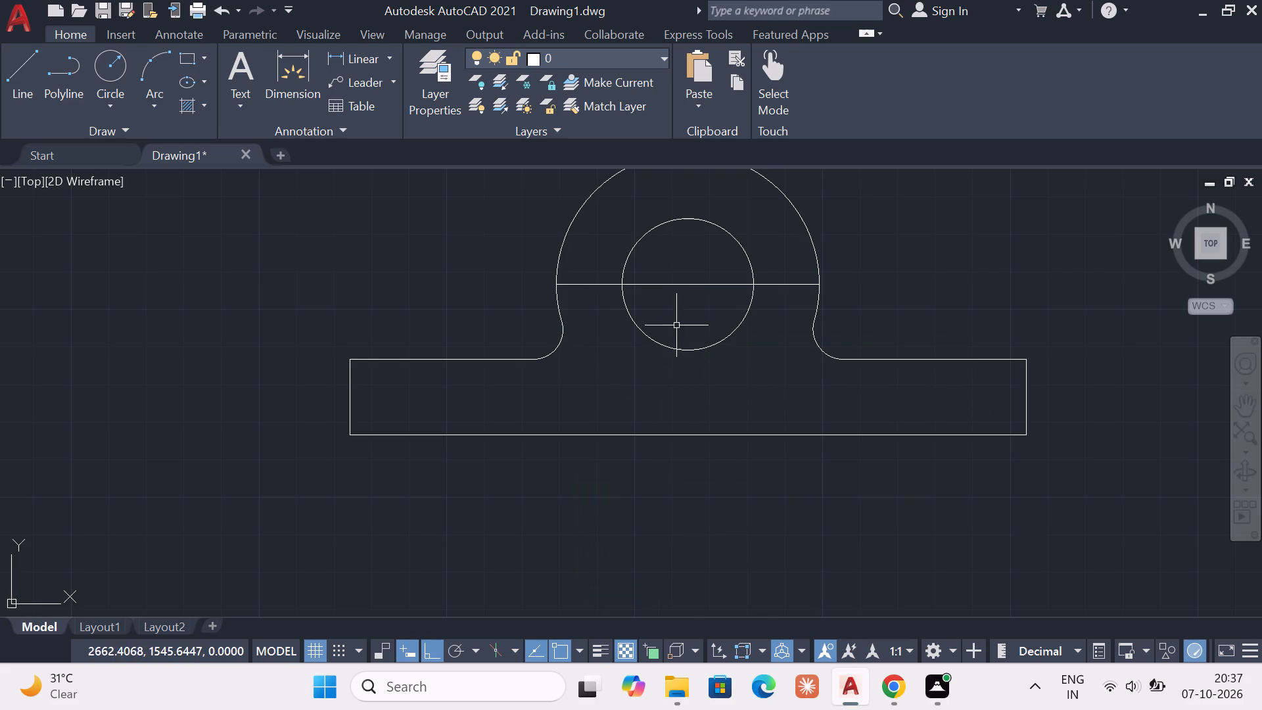
key("Escape")
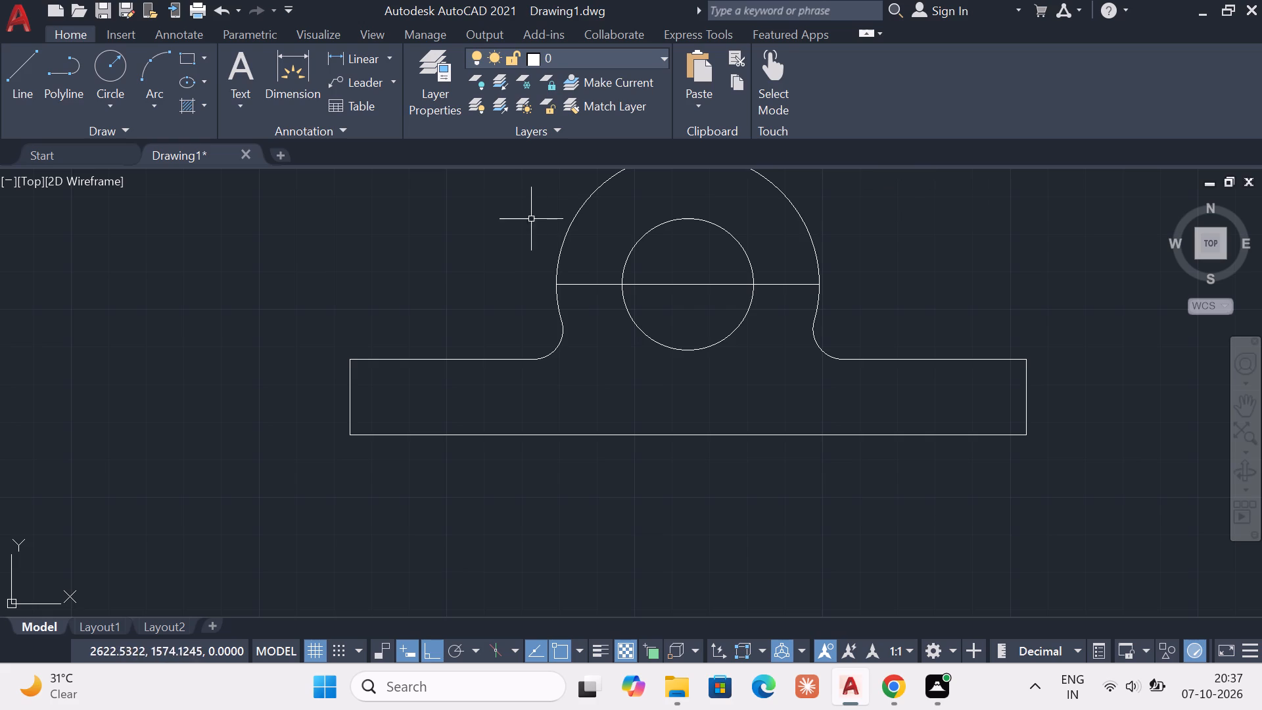
Delete the horizontal centre line across the circles.
left_click(686, 283)
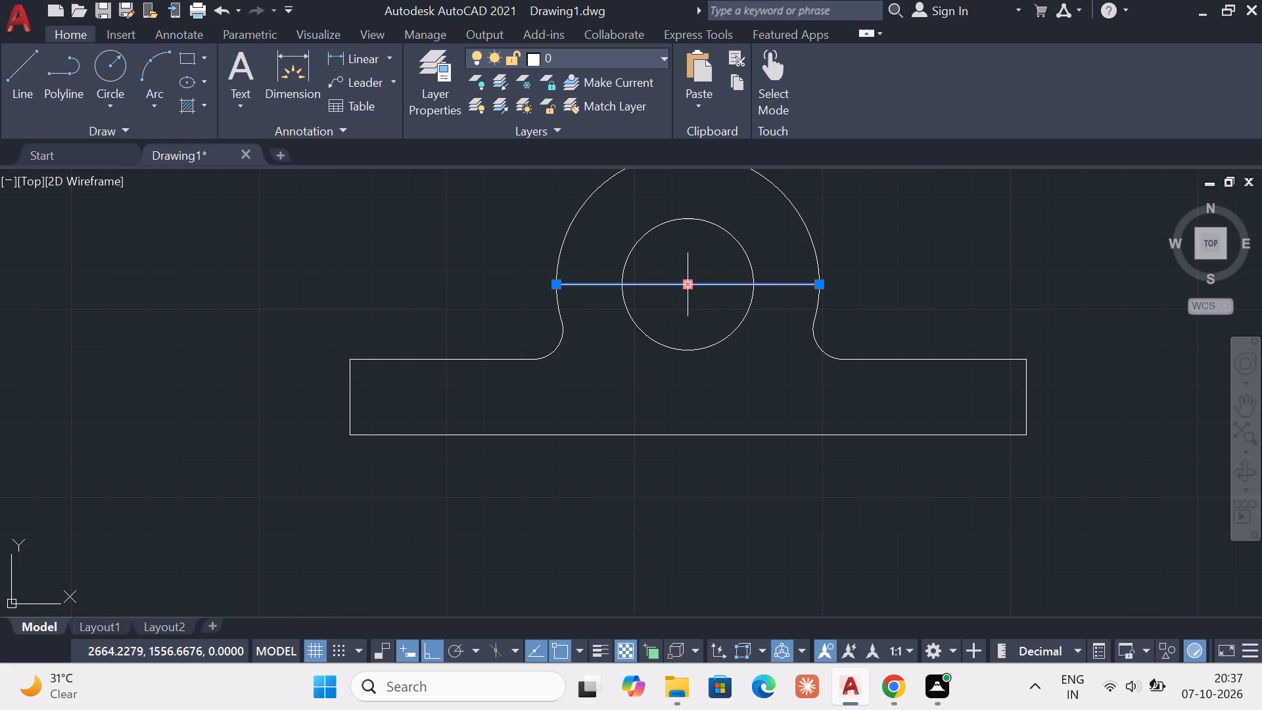
key("Delete")
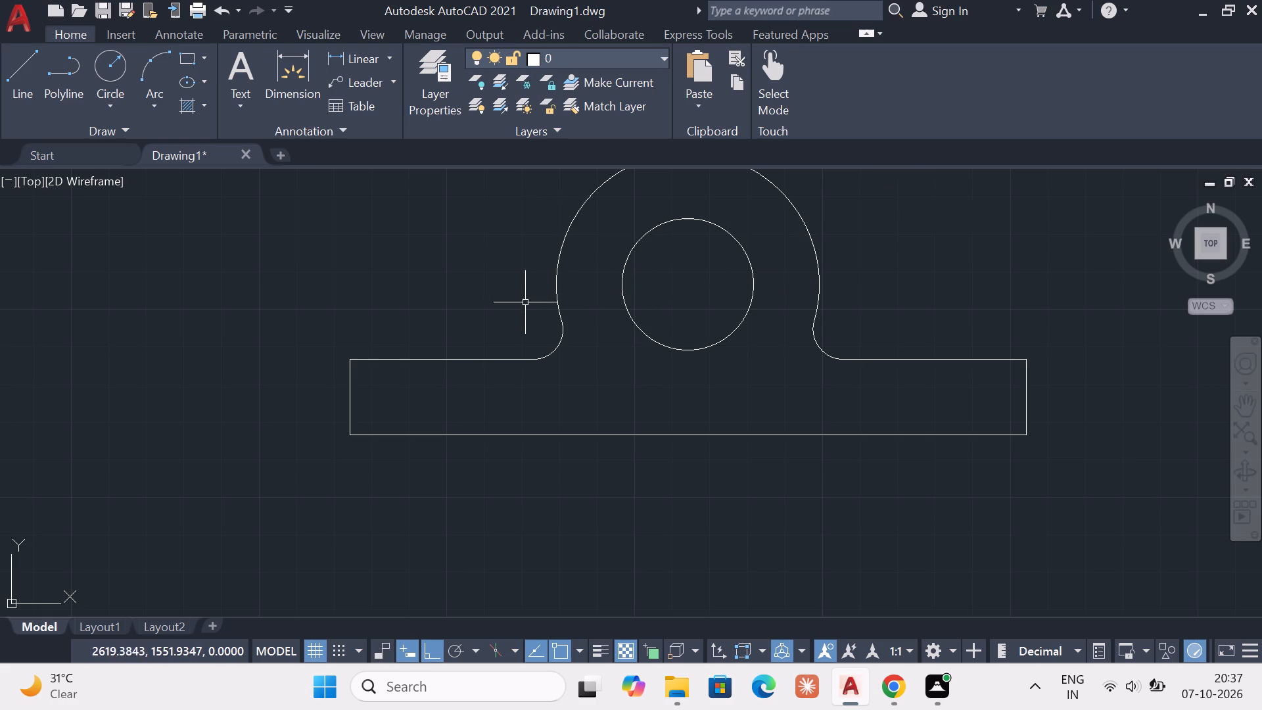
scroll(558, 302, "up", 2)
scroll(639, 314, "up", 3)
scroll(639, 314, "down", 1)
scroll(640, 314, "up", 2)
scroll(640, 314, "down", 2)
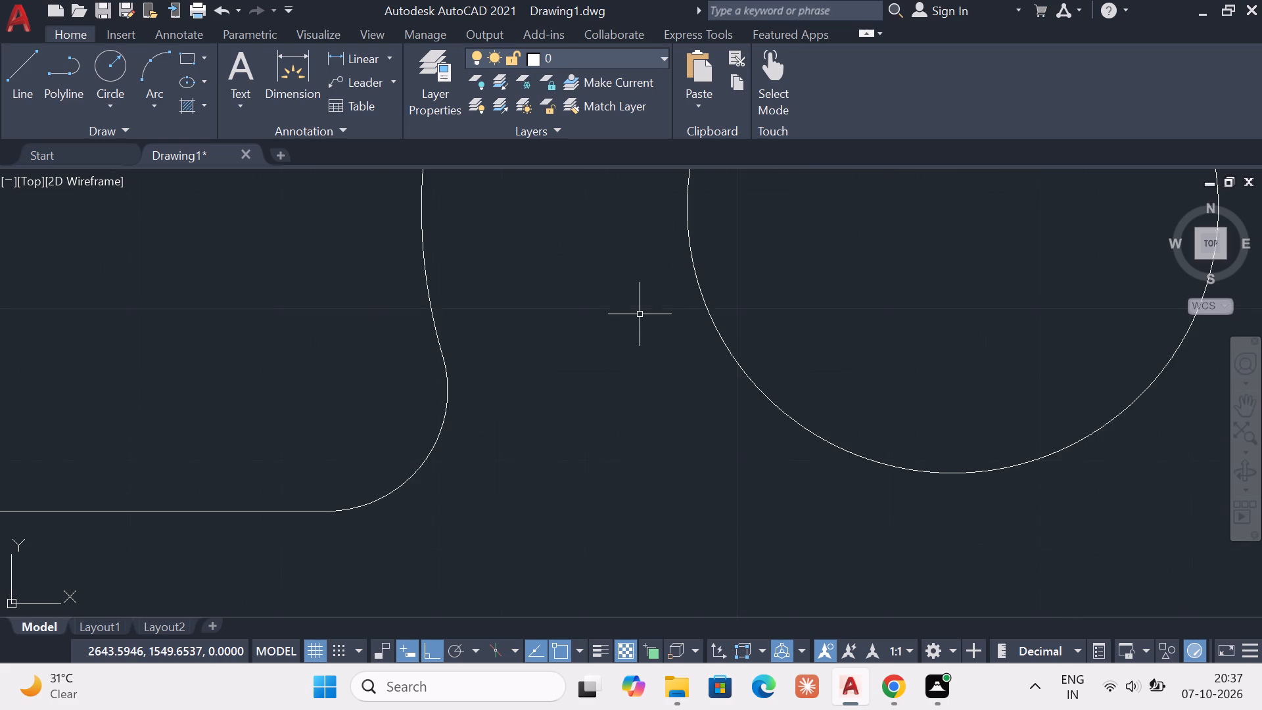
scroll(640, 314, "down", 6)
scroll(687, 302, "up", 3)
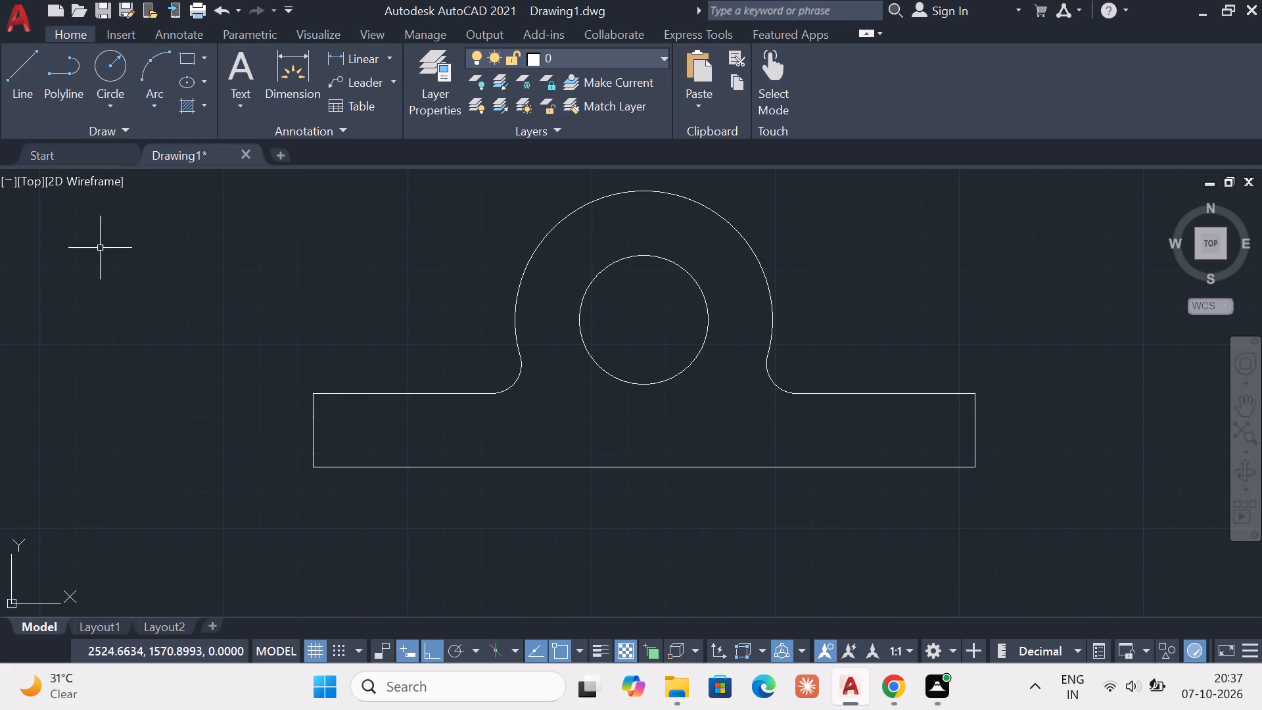
Draw a line 5 up from the base's lower-left corner, continuing horizontally across and slightly past the right edge.
left_click(23, 106)
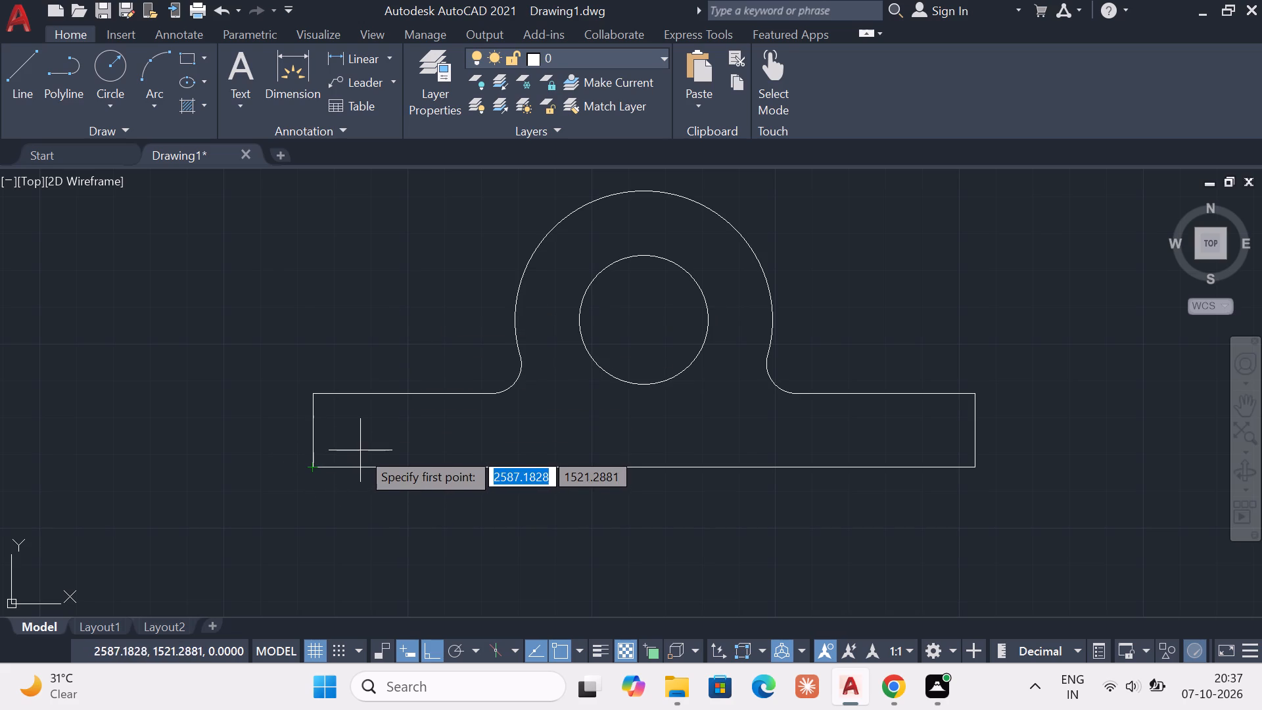
left_click(315, 465)
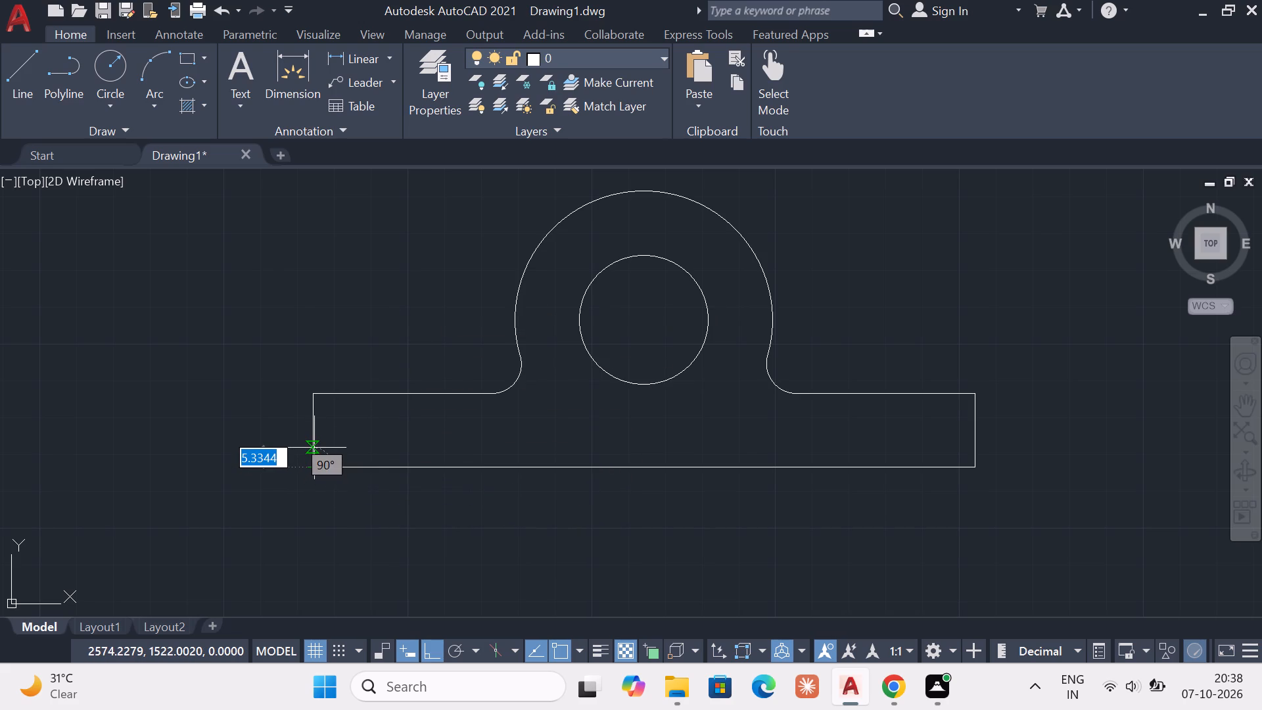
key("5")
key("Return")
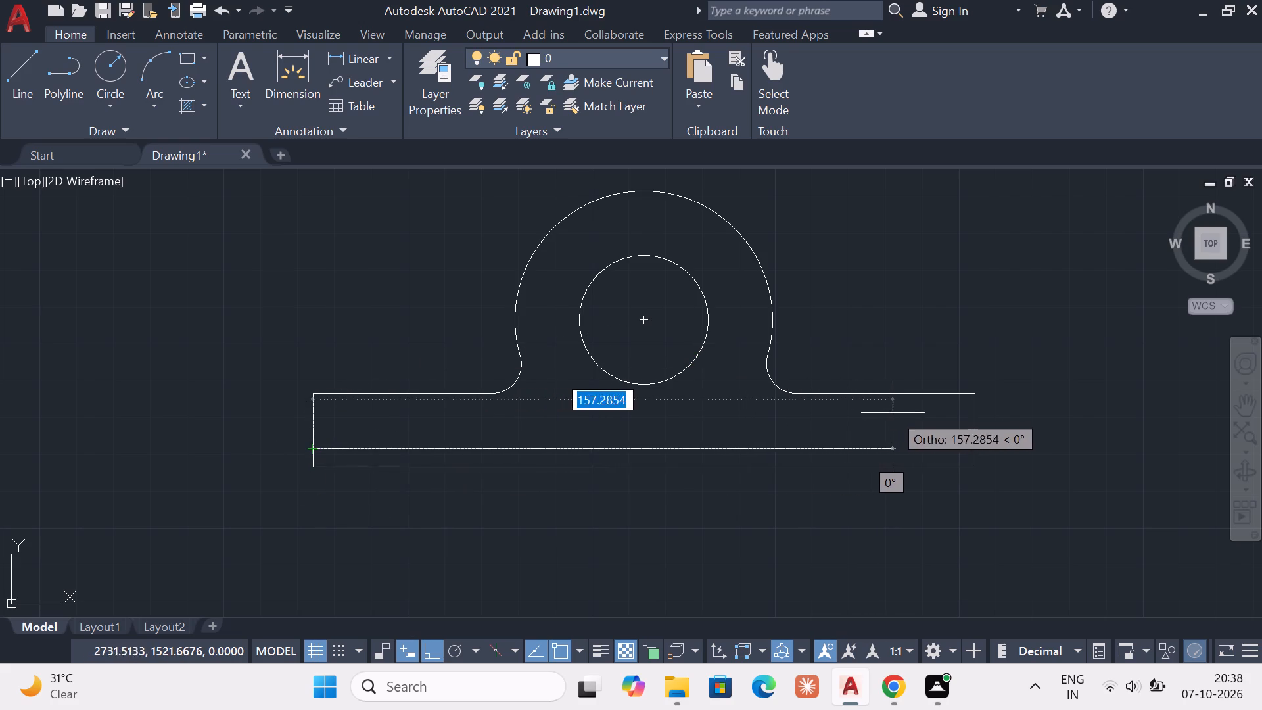
left_click(989, 451)
key("Escape")
key("Escape")
key("Escape")
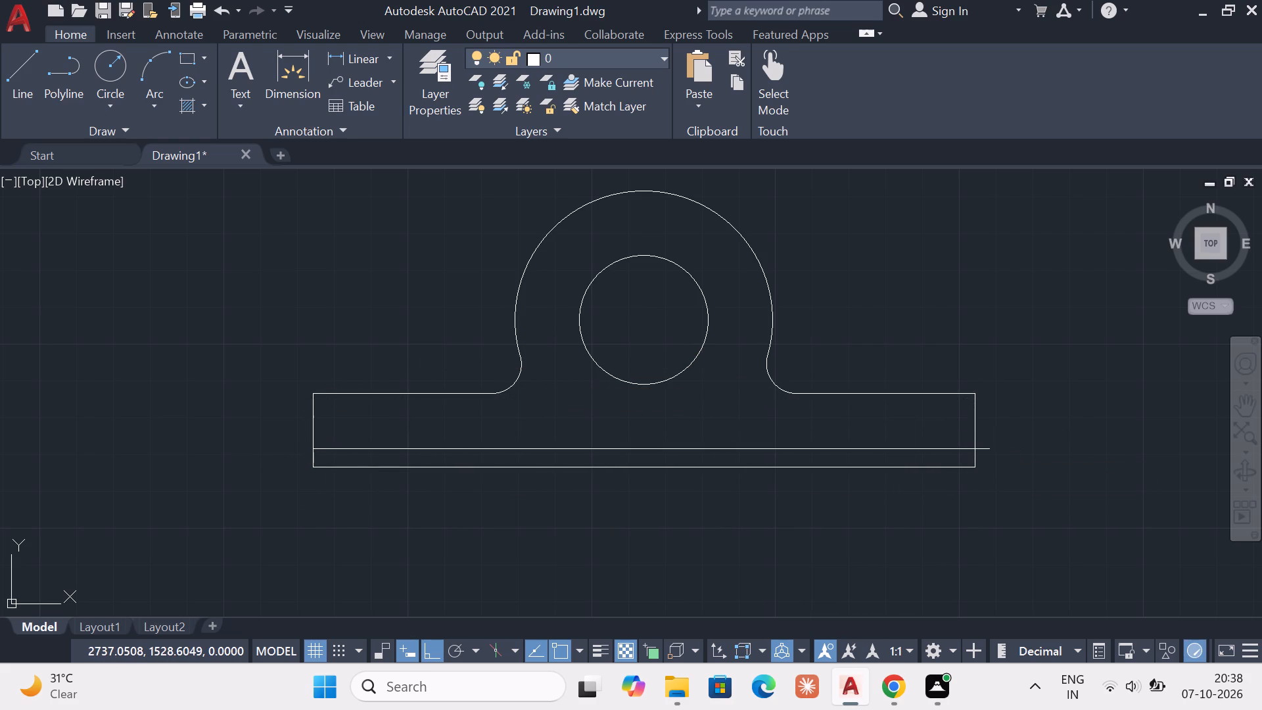
Trim the new horizontal line's short overhang beyond the base's right edge.
type("tr")
key("Return")
key("Return")
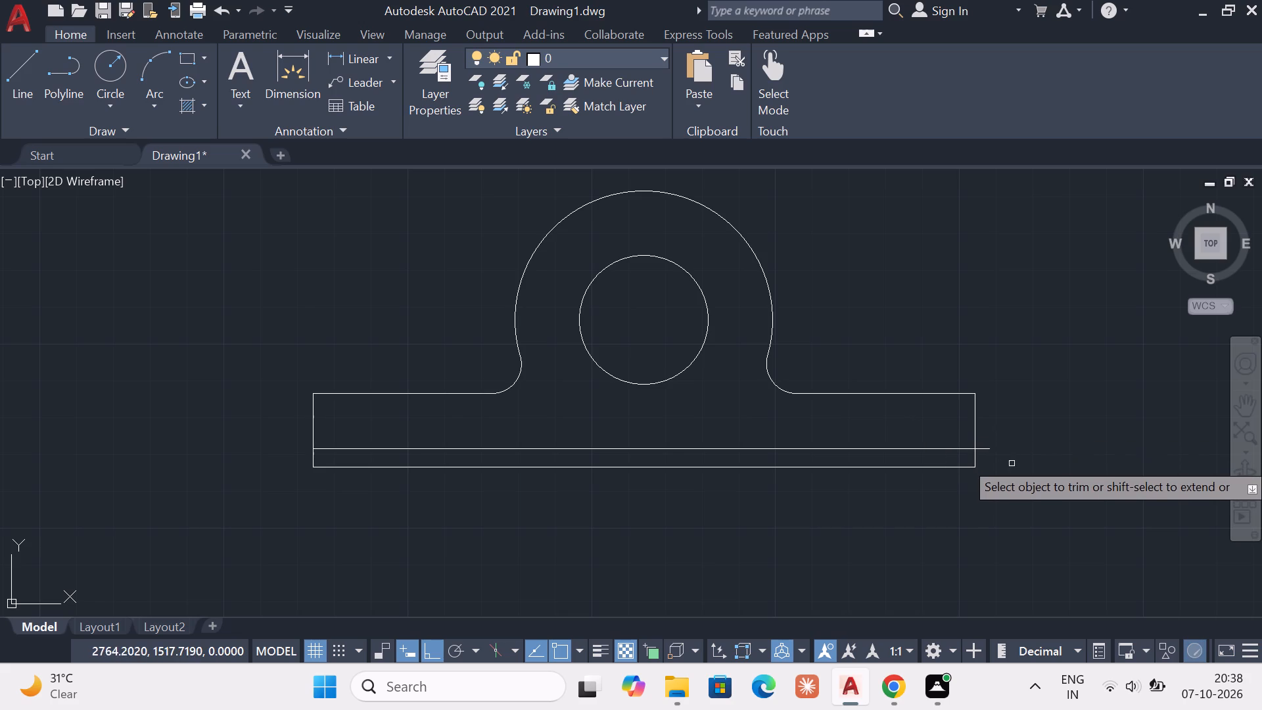
left_click(988, 451)
key("Escape")
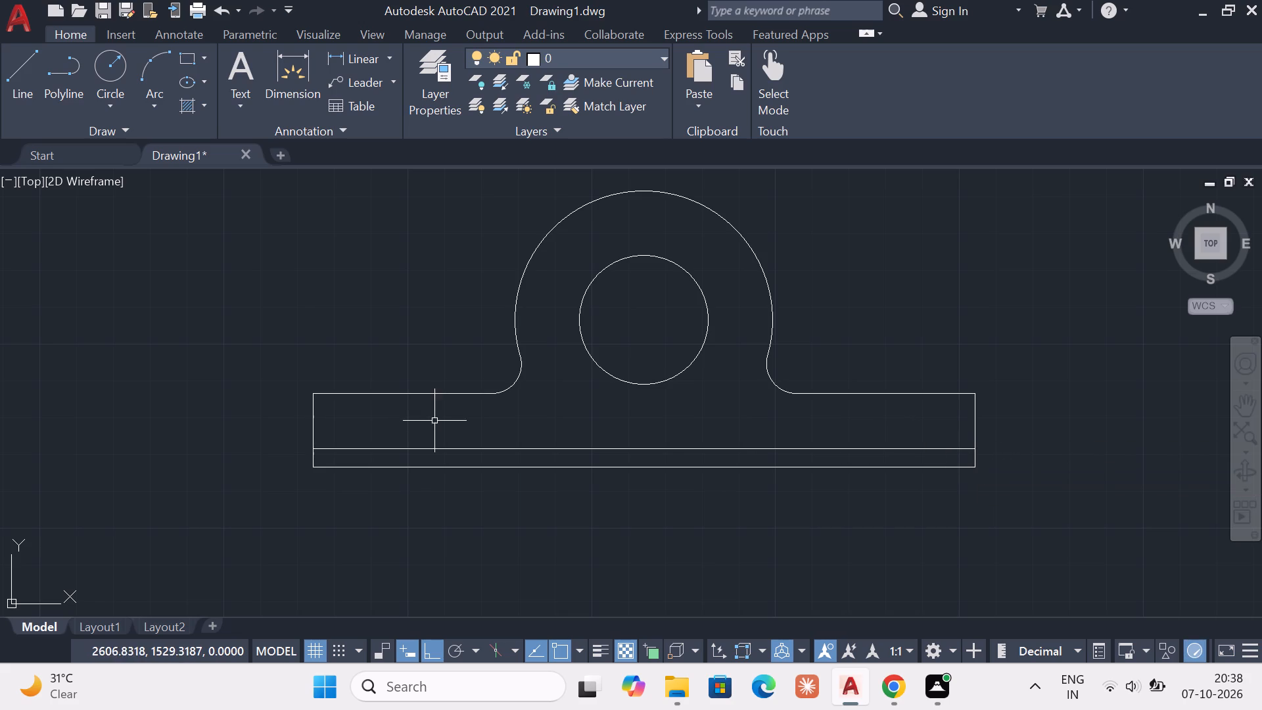
Delete the short 5-long vertical line segment overlapping the lower part of the base's left edge.
scroll(337, 484, "down", 2)
scroll(321, 471, "up", 3)
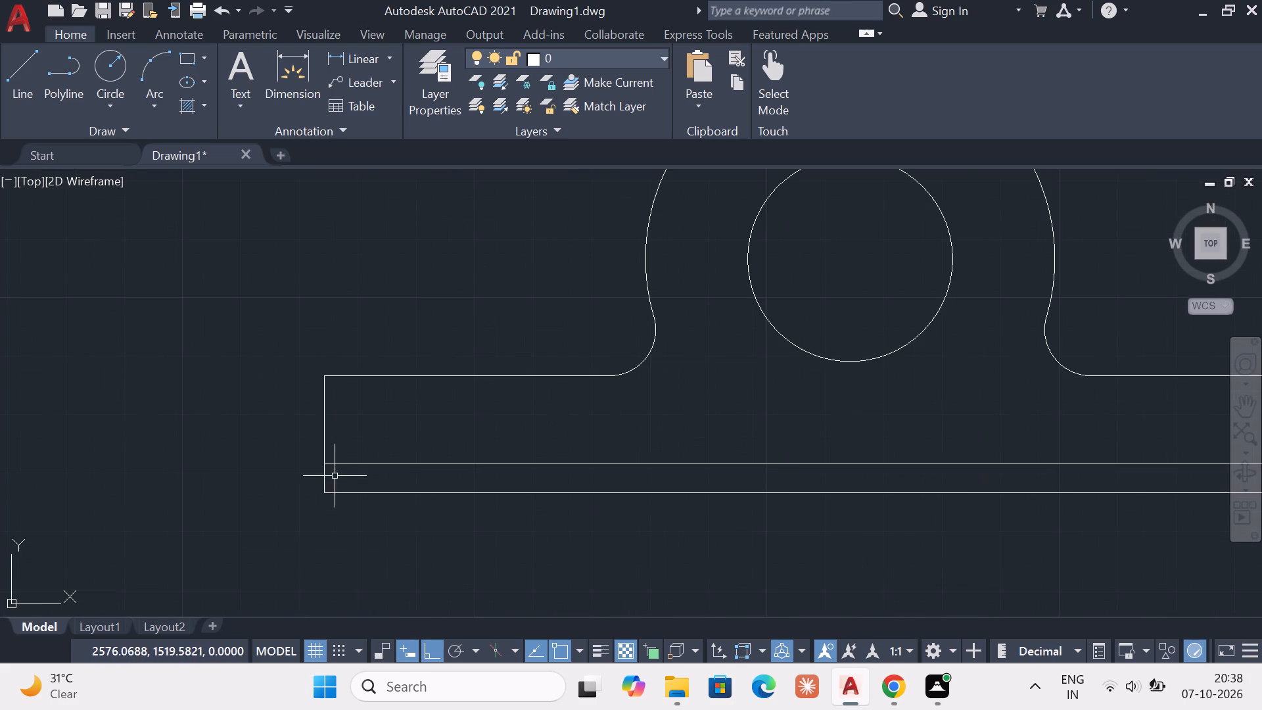
left_click(325, 481)
key("Delete")
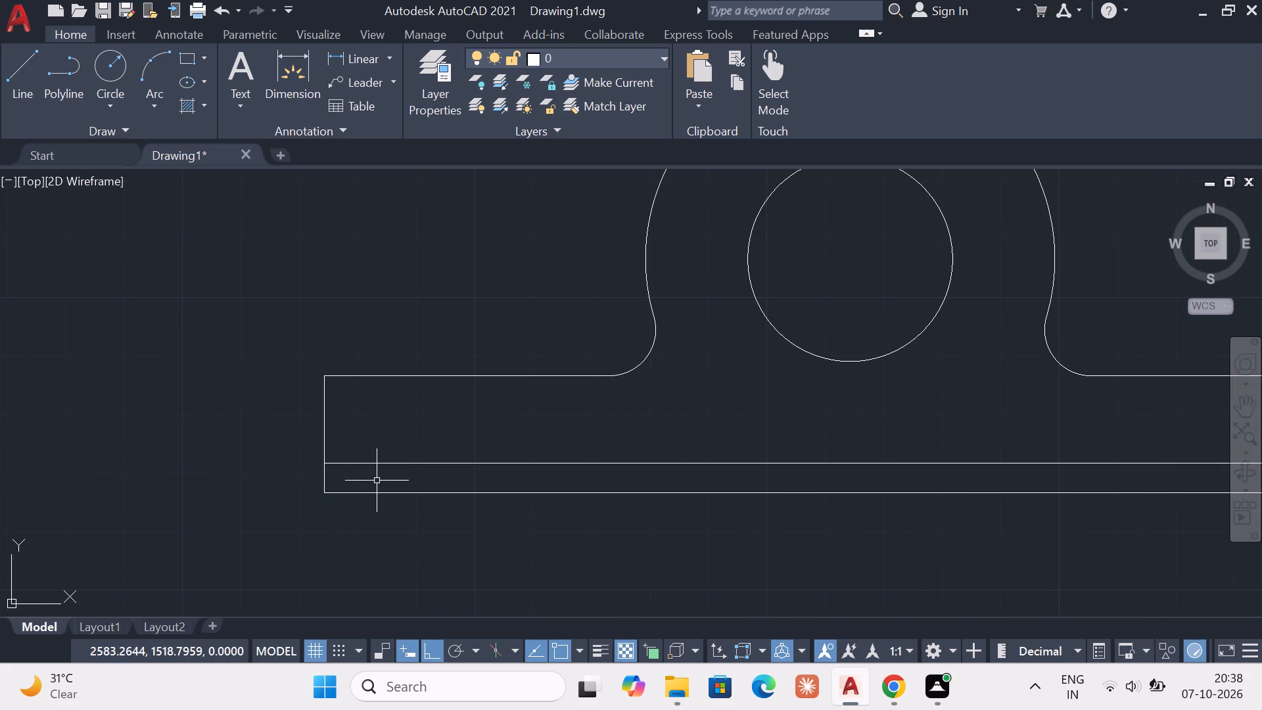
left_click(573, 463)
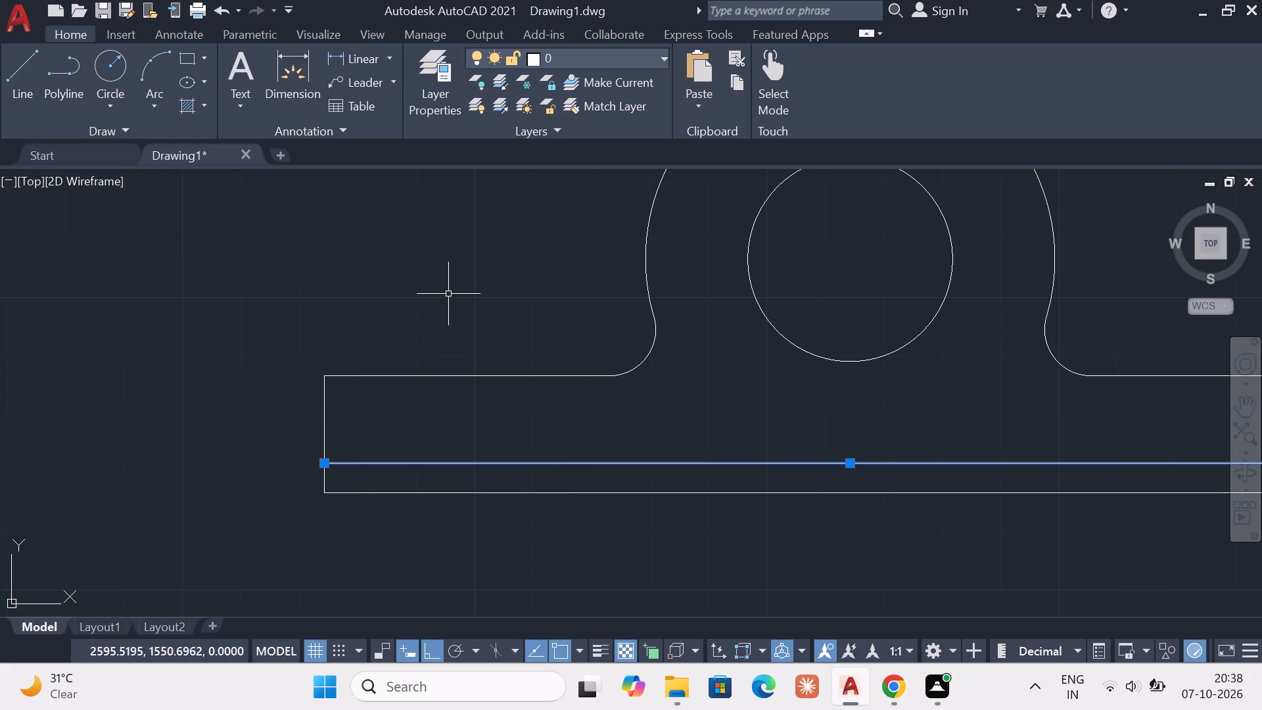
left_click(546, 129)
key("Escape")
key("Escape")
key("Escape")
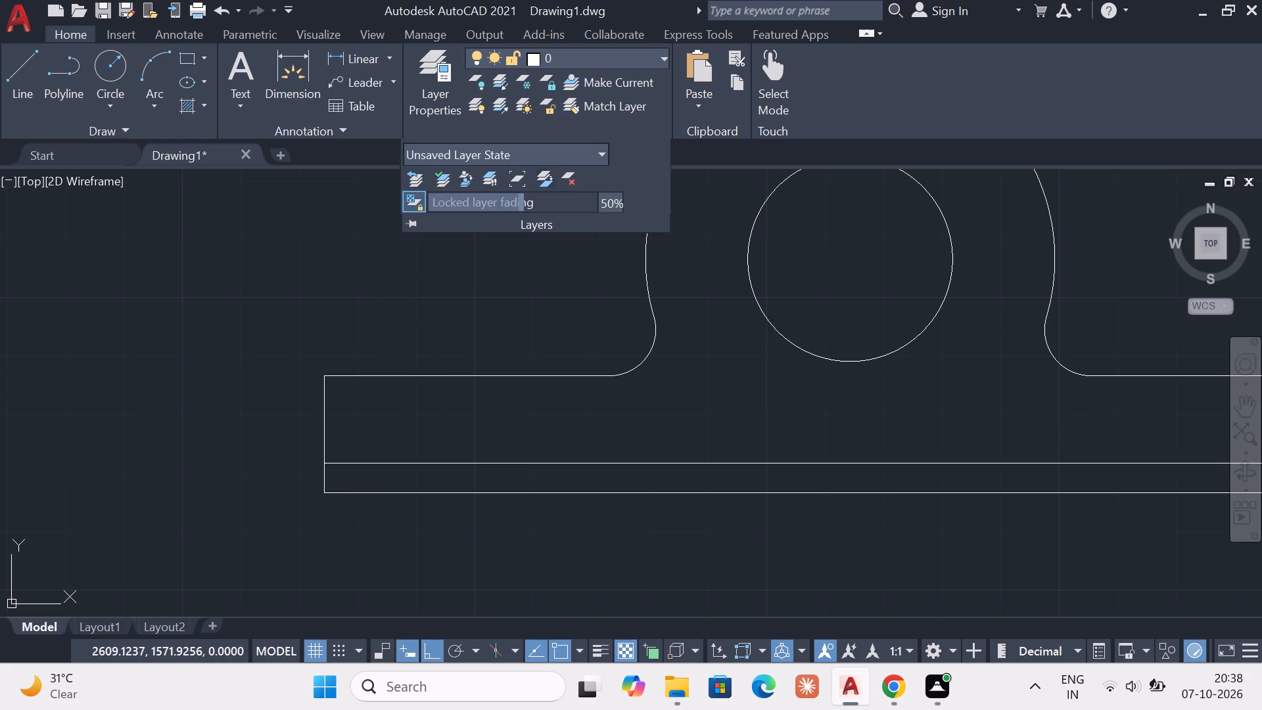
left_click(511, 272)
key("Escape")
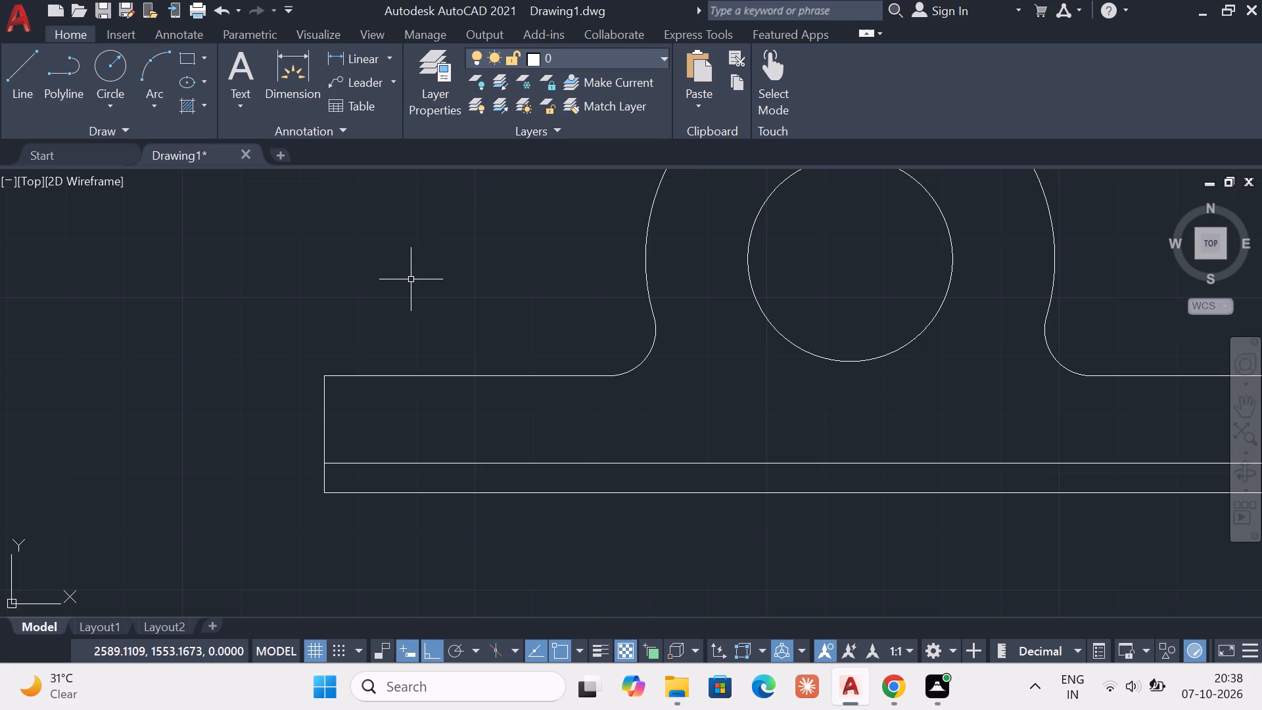
Show the command line window.
key("ctrl+9")
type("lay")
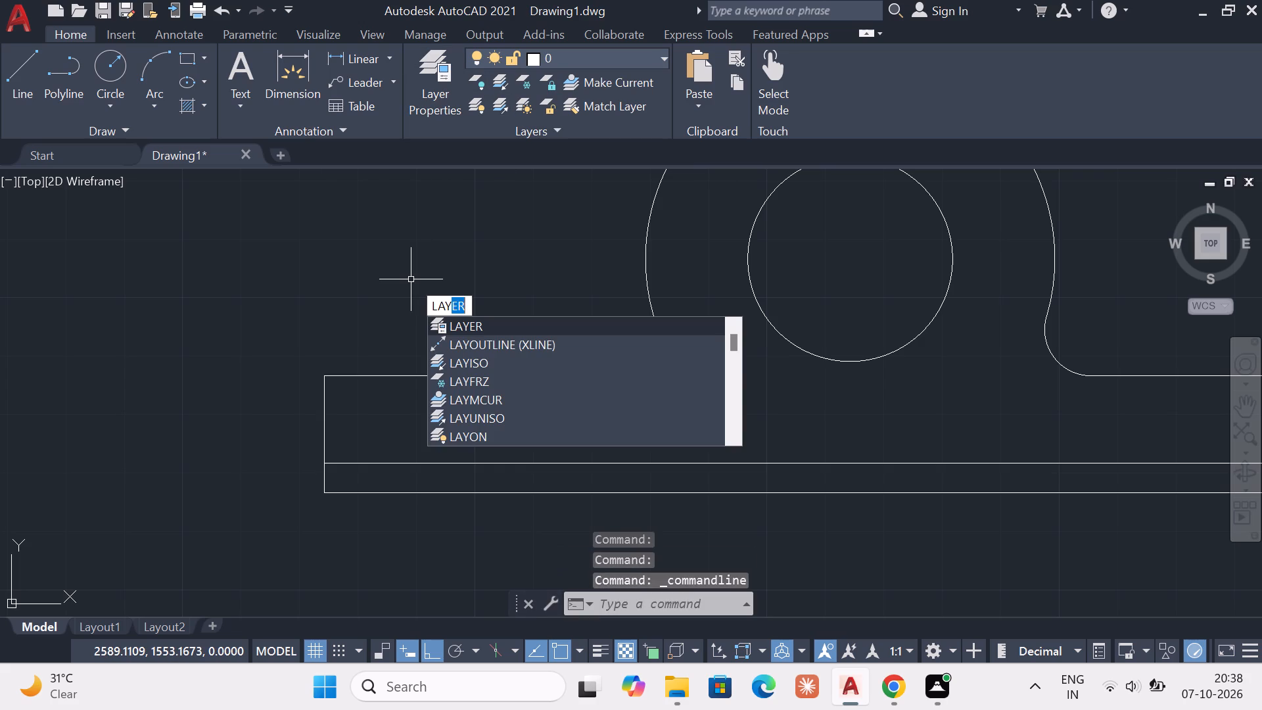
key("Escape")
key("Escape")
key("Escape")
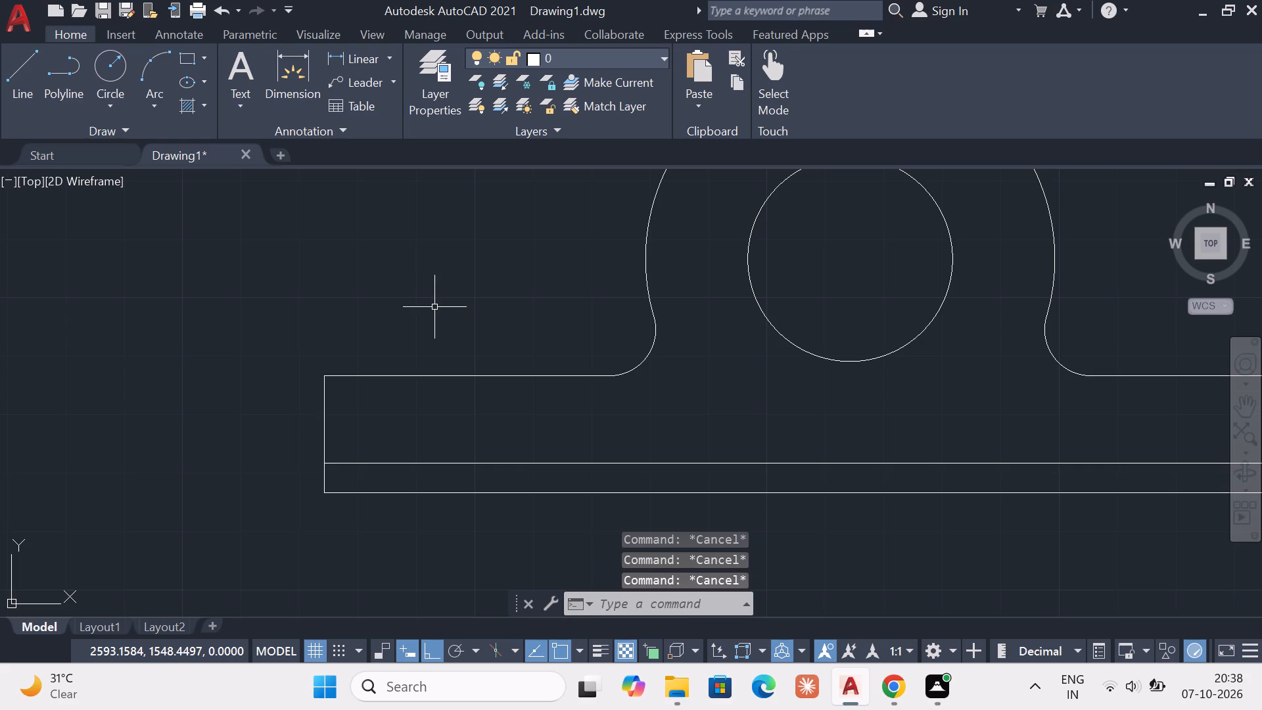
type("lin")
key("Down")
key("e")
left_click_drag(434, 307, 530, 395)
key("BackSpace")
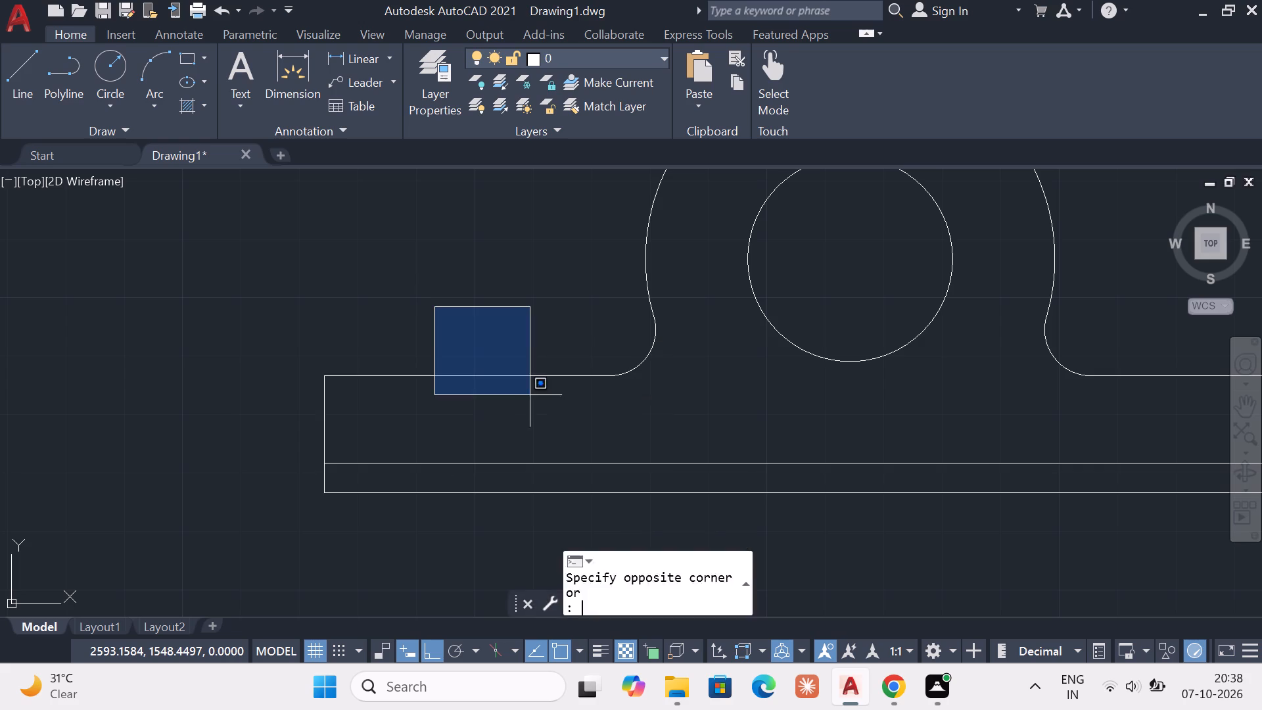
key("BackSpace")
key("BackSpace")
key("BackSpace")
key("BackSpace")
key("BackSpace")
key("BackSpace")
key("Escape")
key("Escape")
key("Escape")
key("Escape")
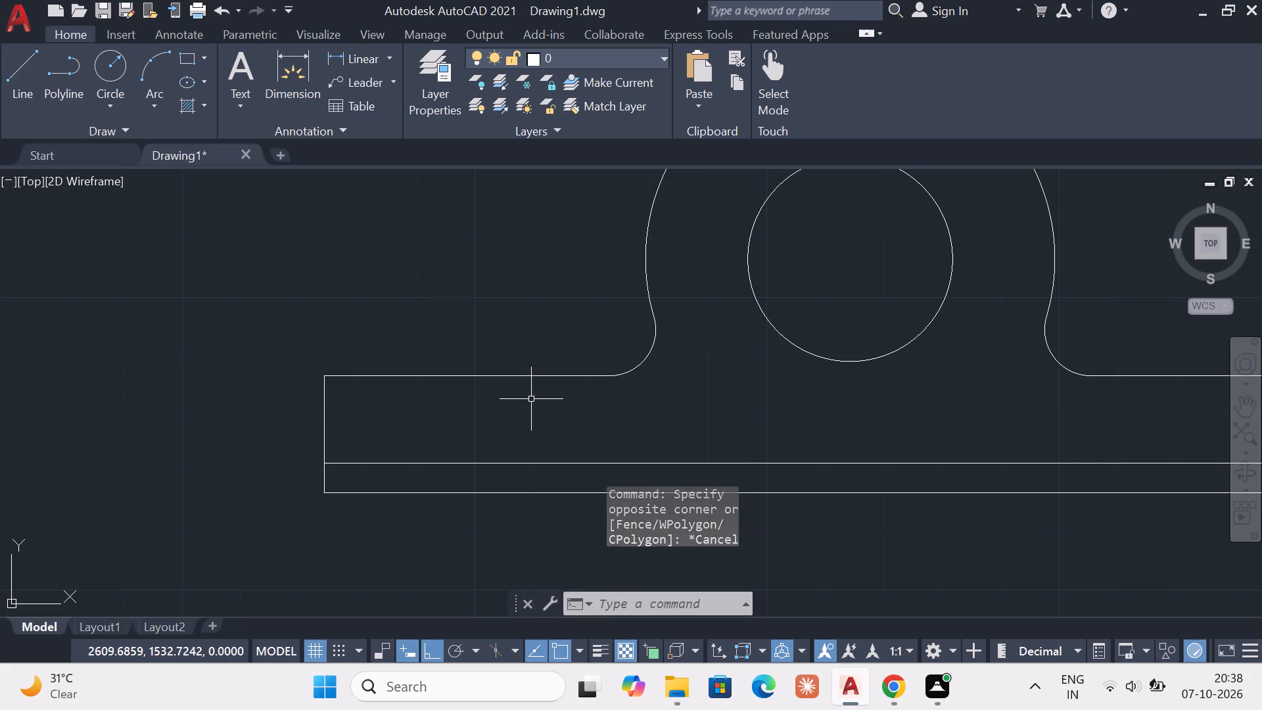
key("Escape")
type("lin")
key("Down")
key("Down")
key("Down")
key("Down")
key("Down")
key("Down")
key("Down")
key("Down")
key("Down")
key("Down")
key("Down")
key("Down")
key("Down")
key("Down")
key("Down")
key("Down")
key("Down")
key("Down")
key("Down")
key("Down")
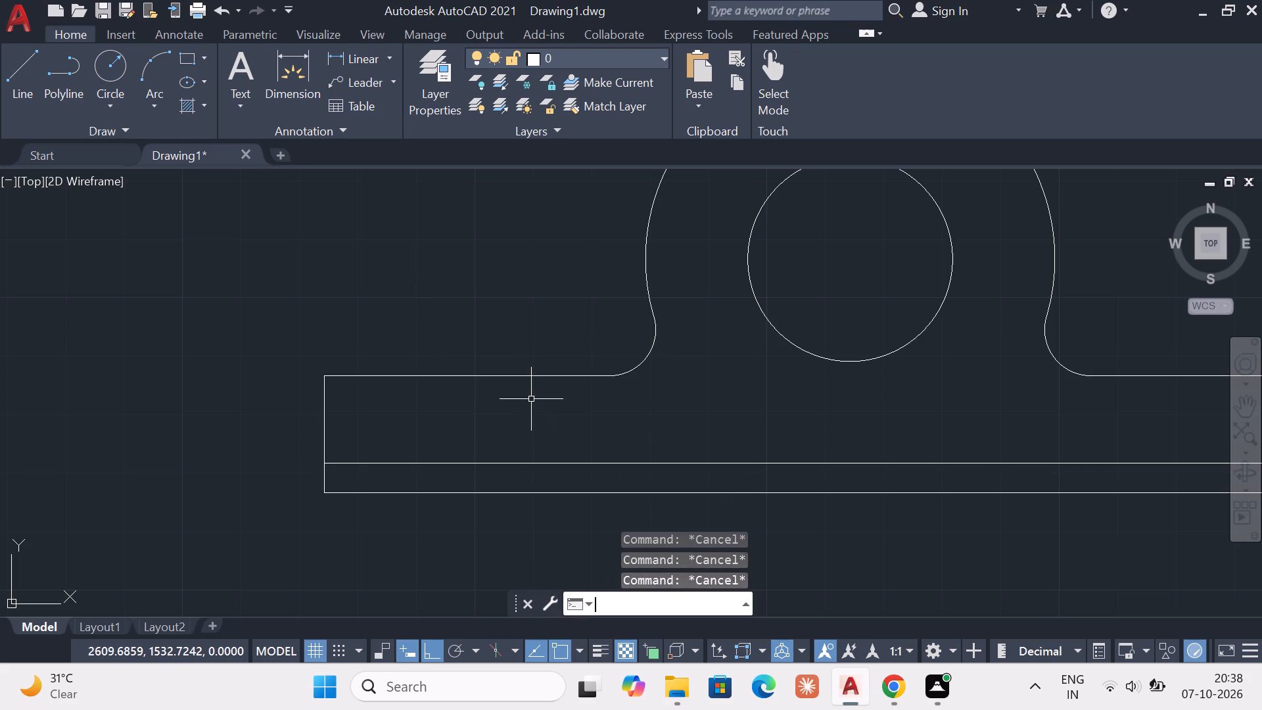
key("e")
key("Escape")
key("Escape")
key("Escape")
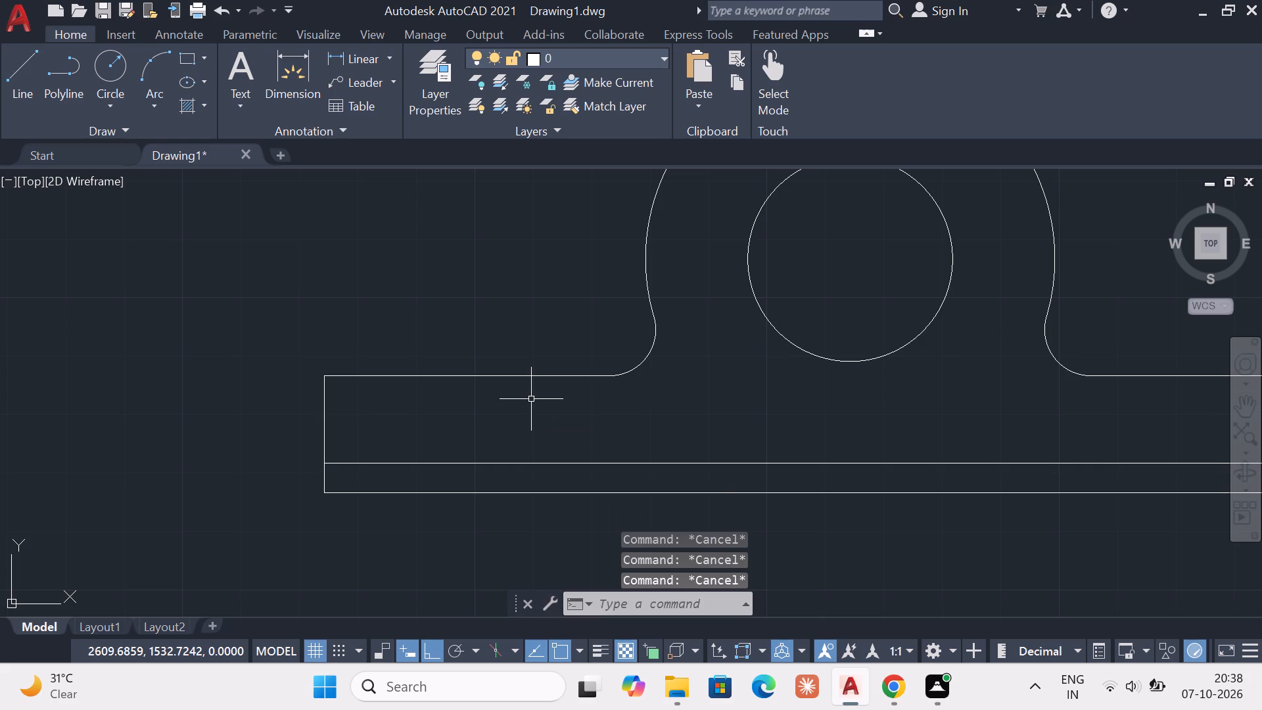
Load the ACAD_ISO02W100 ISO dash linetype from acadiso.lin and make it the current linetype.
key("l")
key("i")
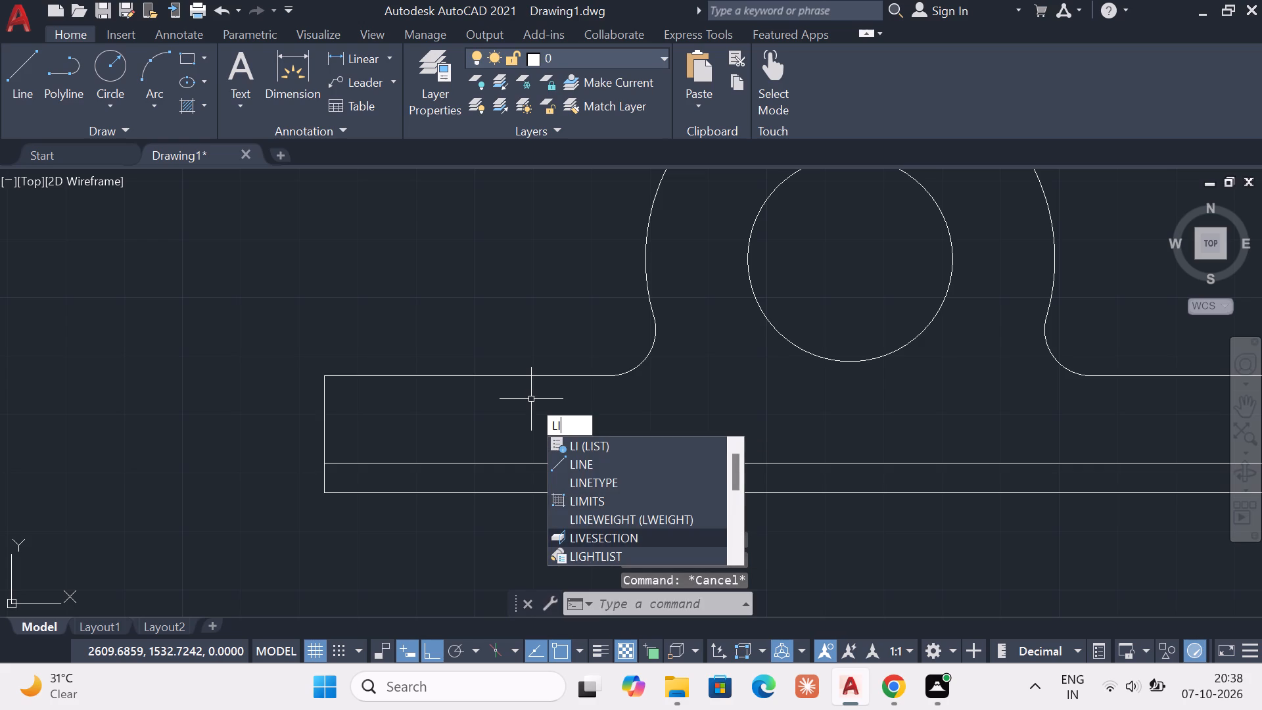
left_click(631, 481)
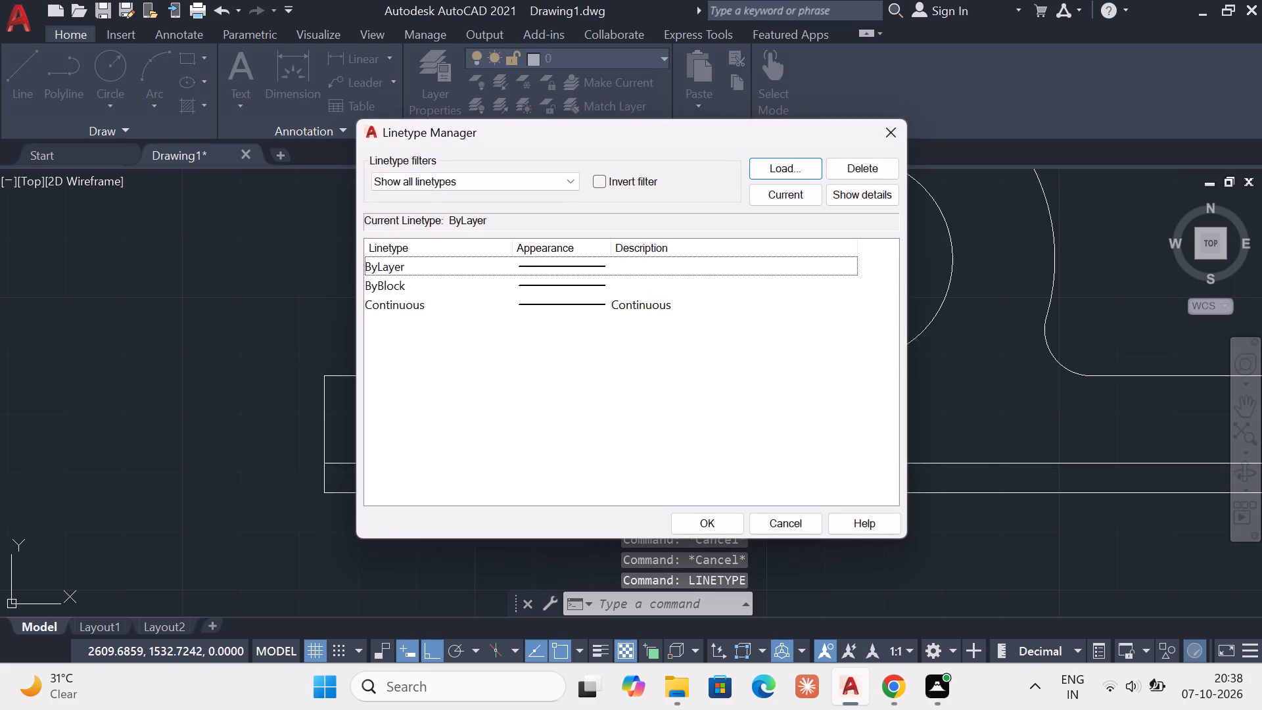
left_click(784, 170)
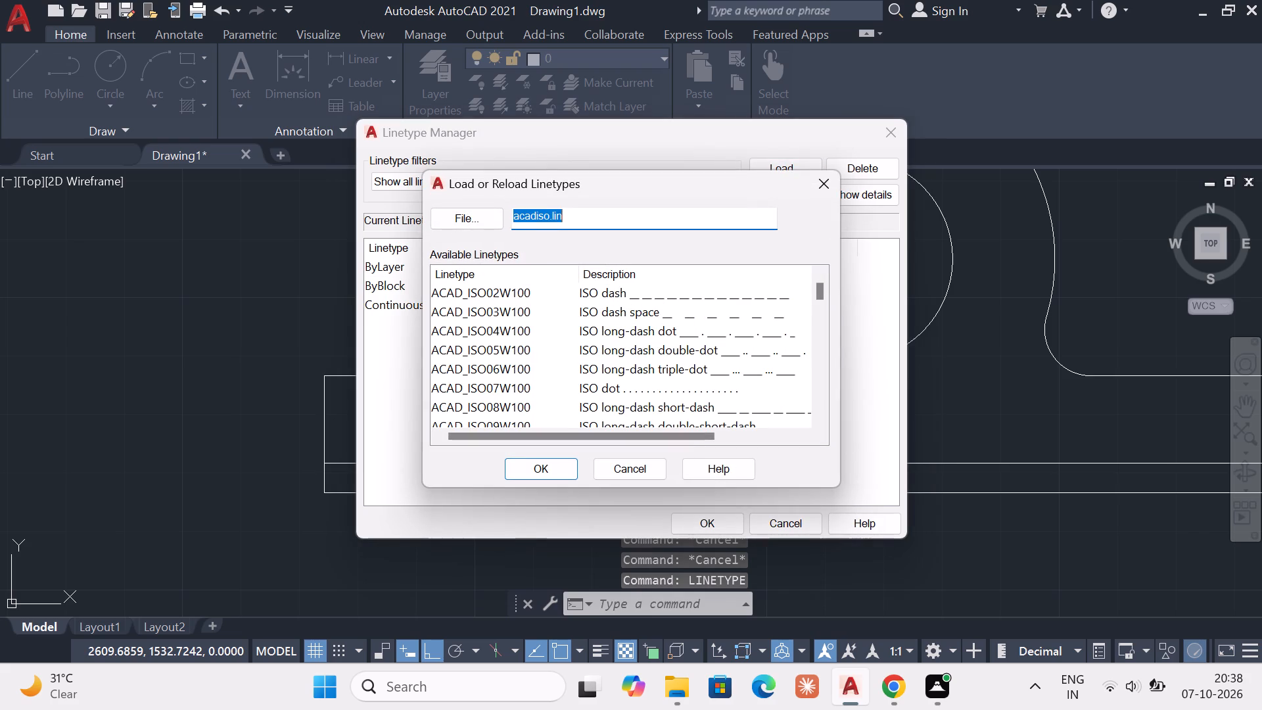
left_click(672, 298)
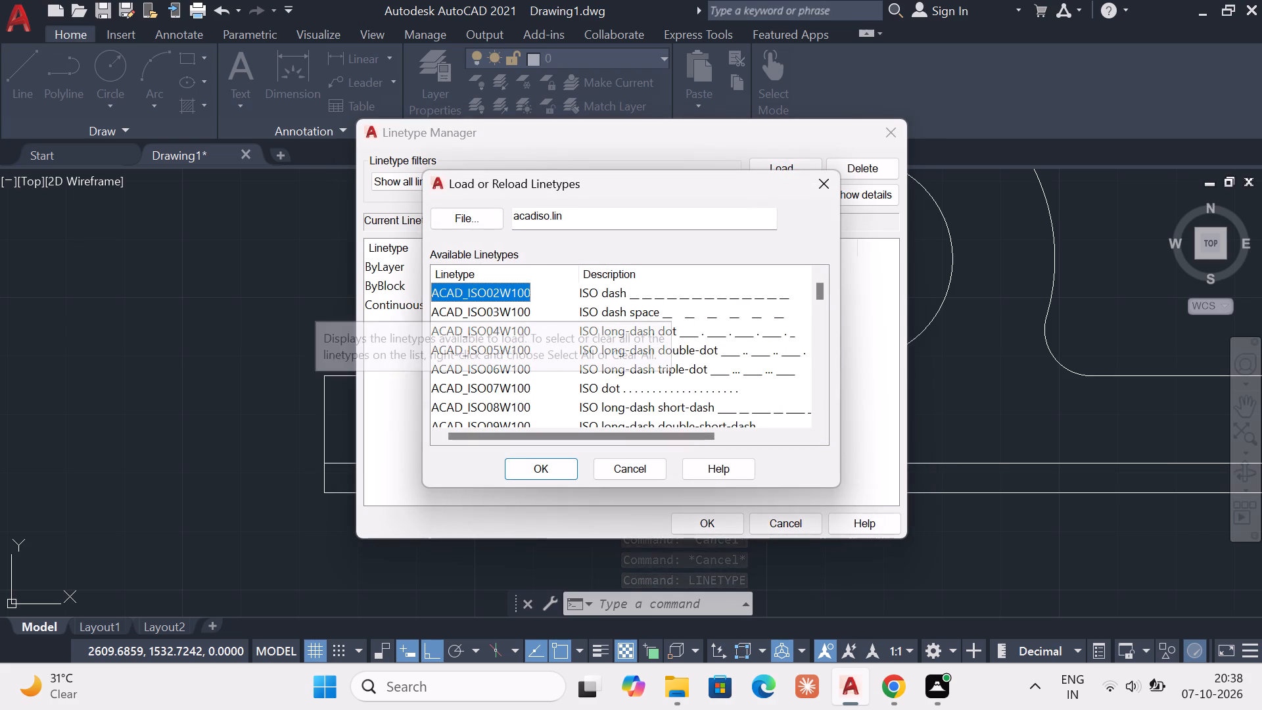
left_click(544, 472)
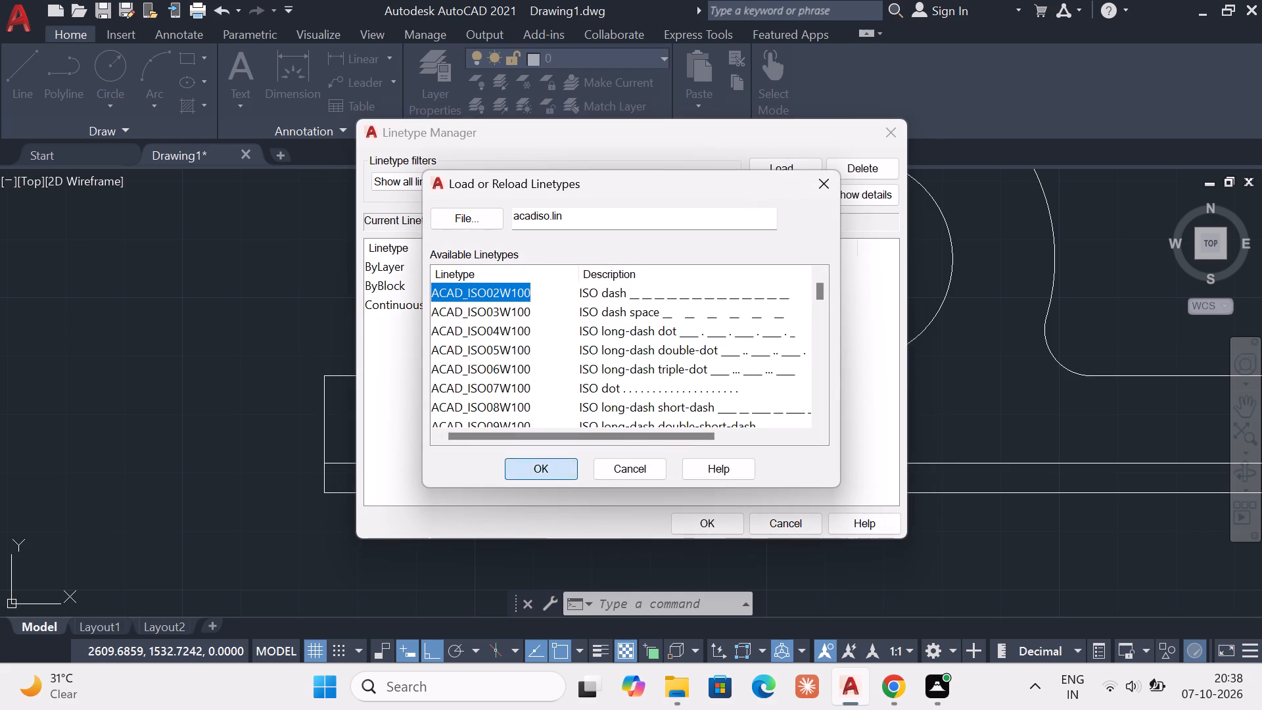
left_click(721, 310)
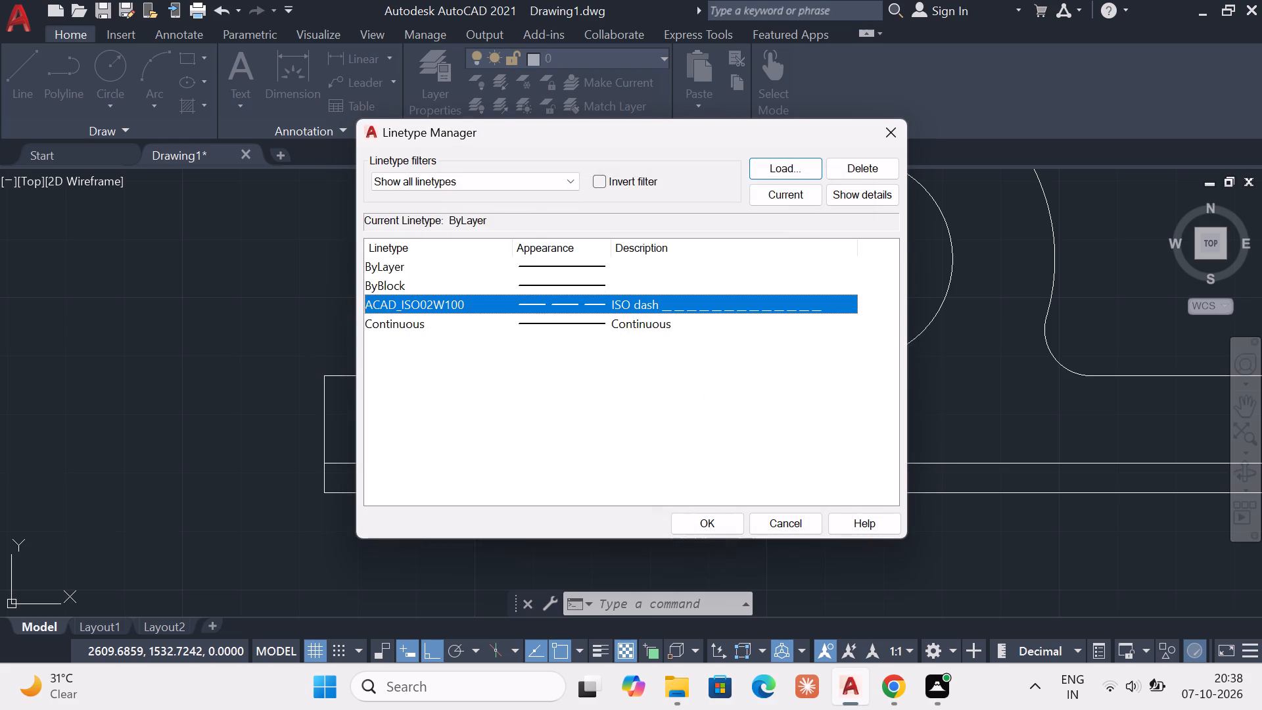
left_click(787, 201)
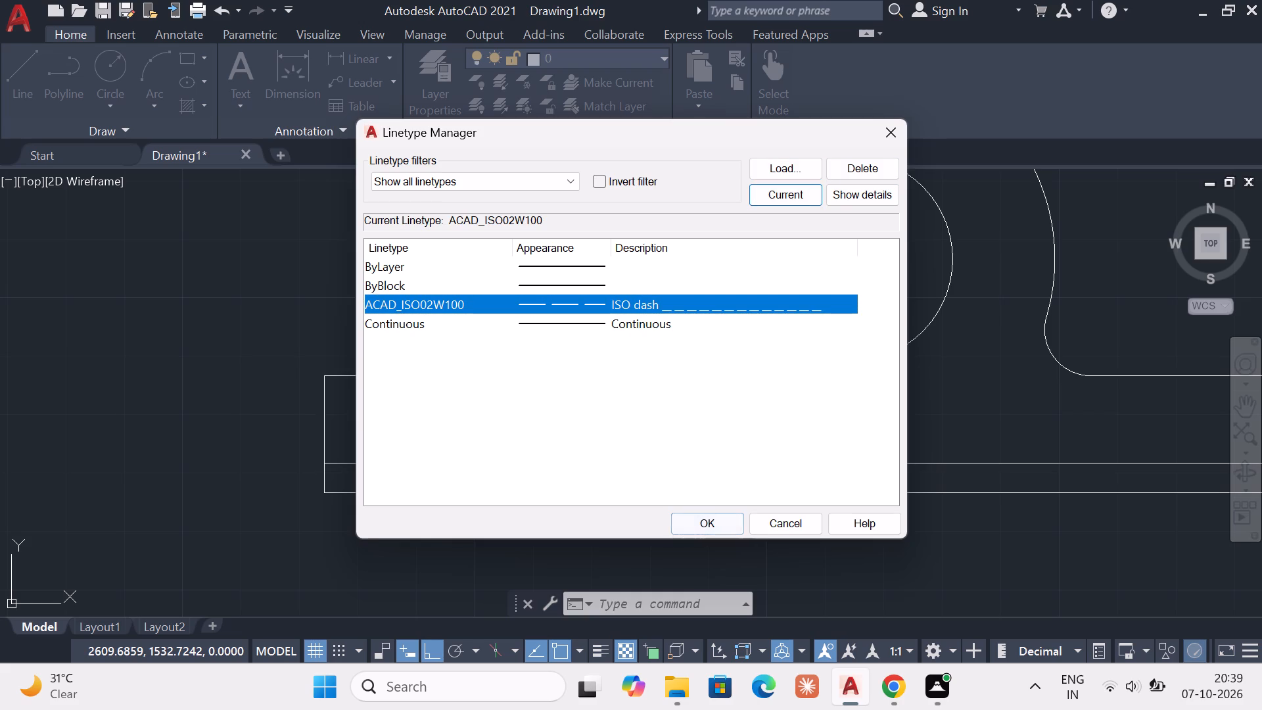
left_click(693, 519)
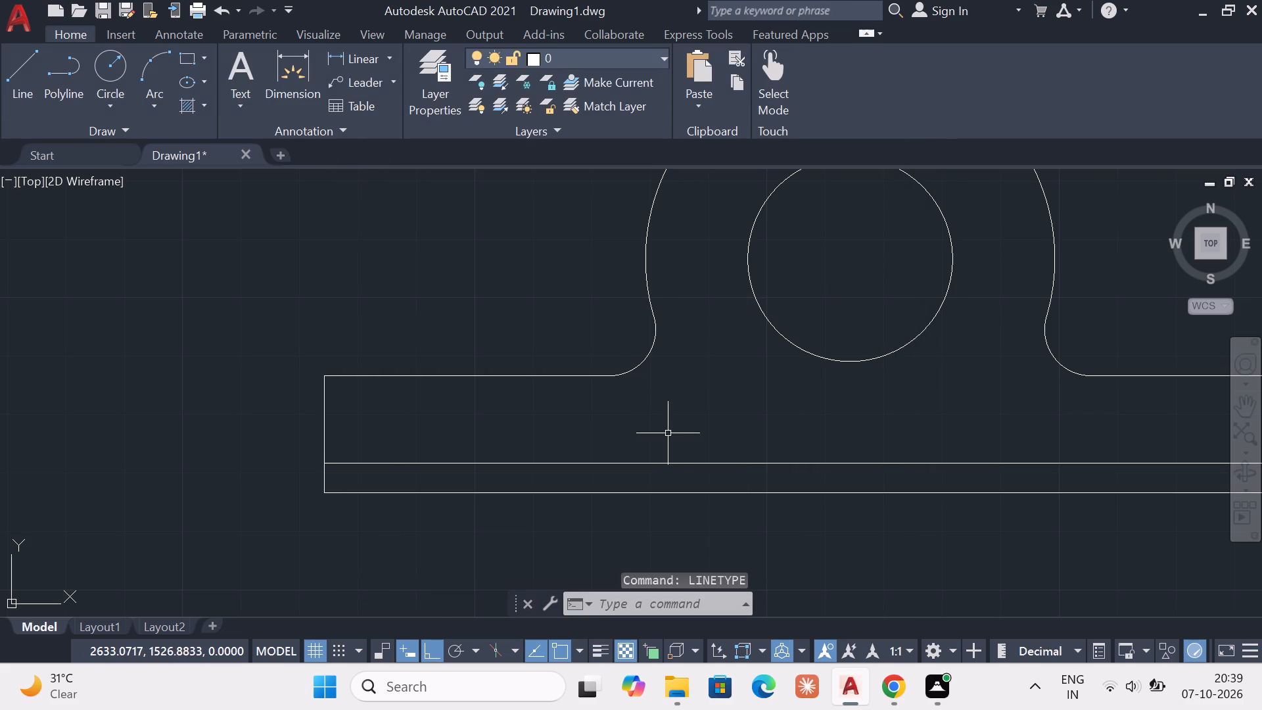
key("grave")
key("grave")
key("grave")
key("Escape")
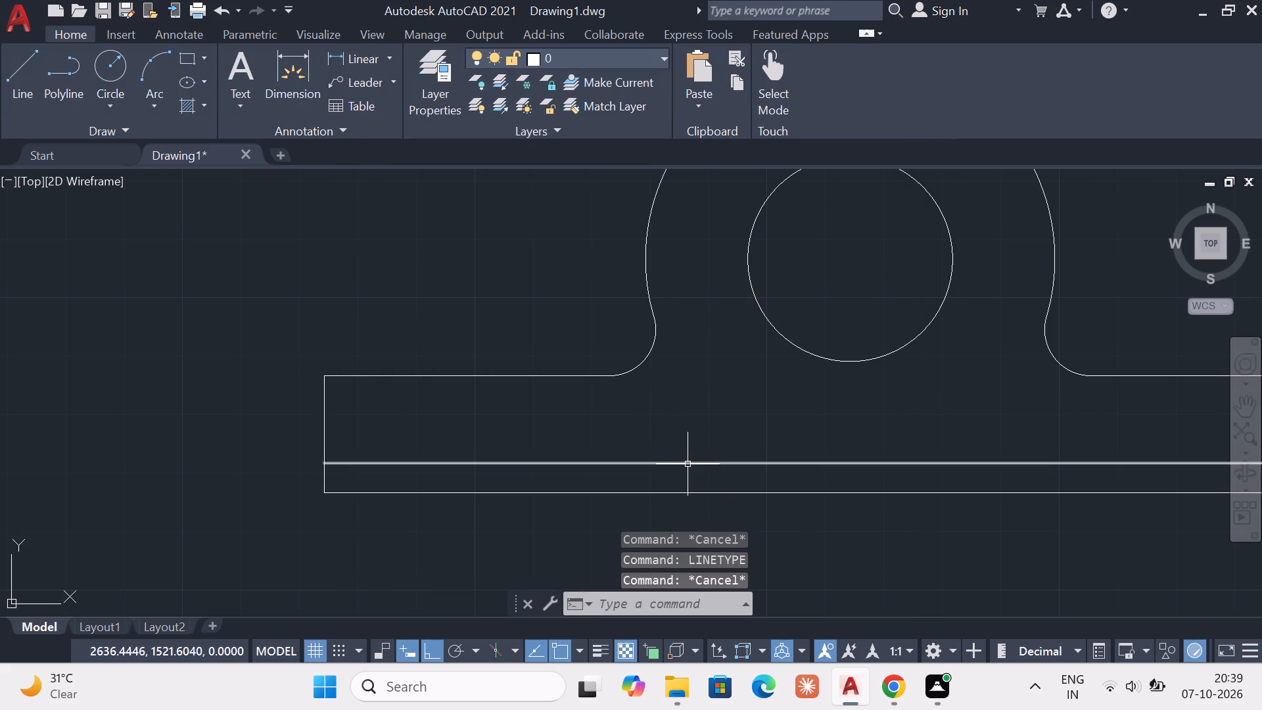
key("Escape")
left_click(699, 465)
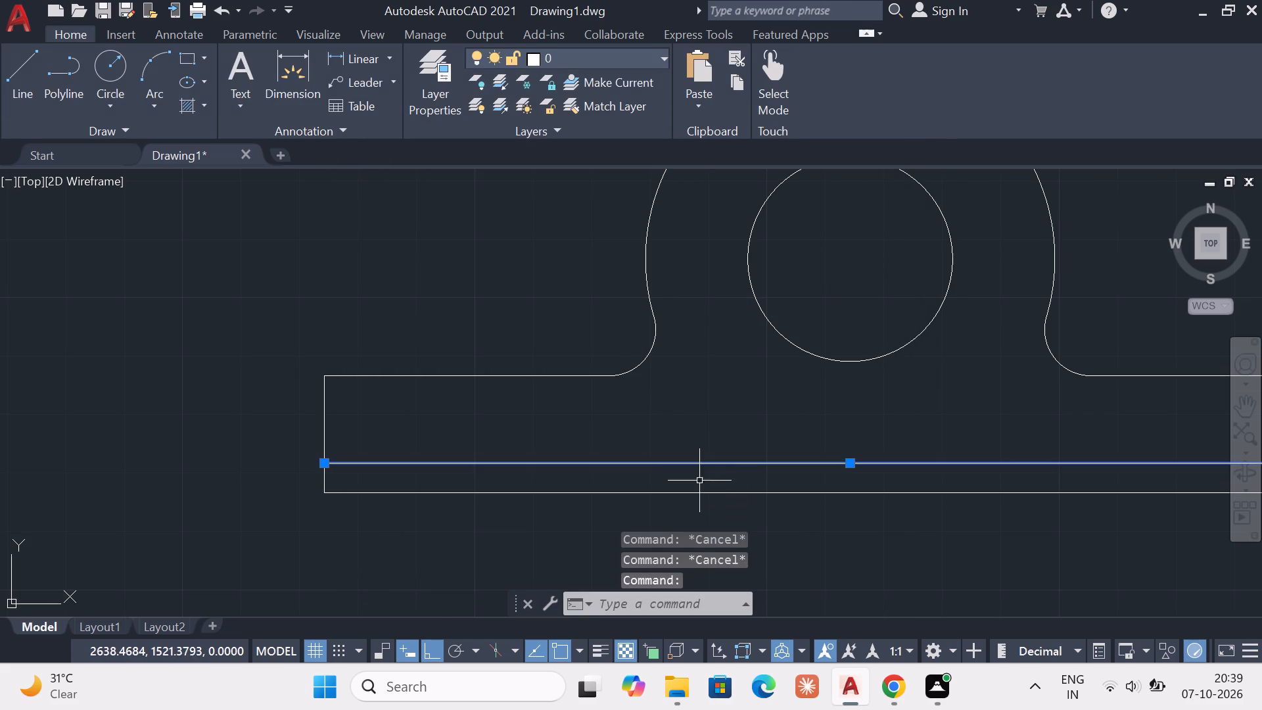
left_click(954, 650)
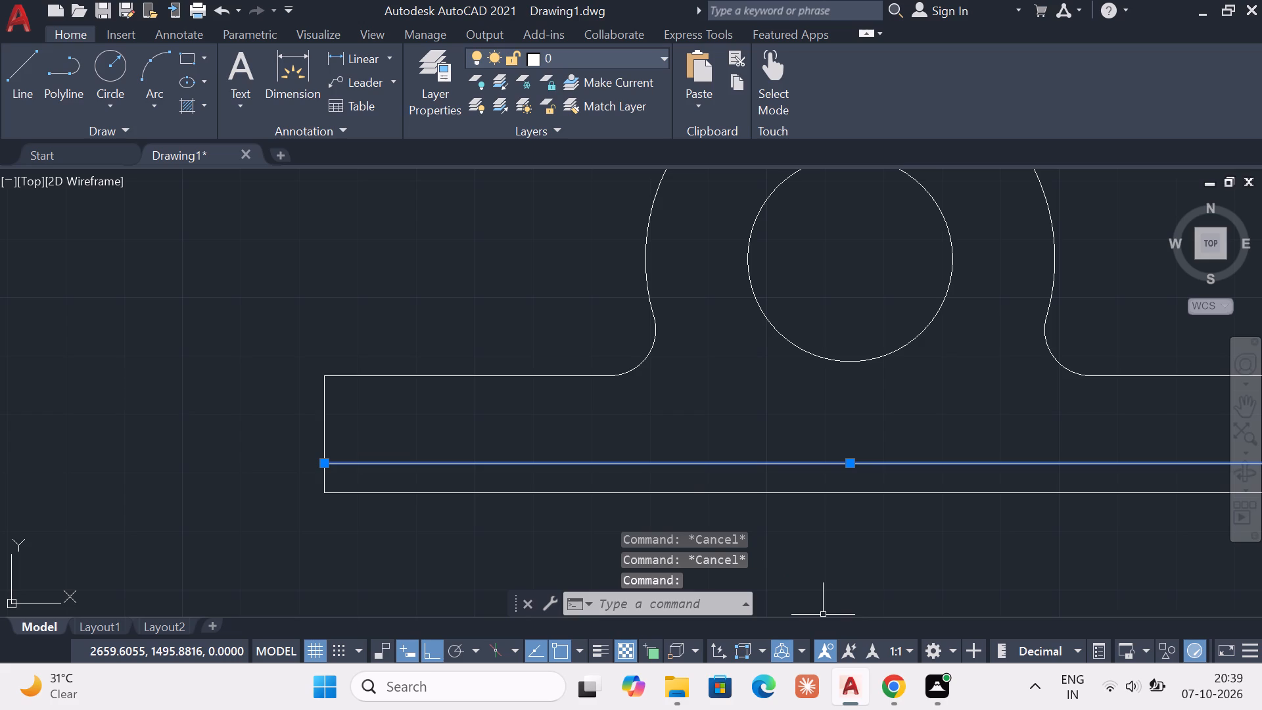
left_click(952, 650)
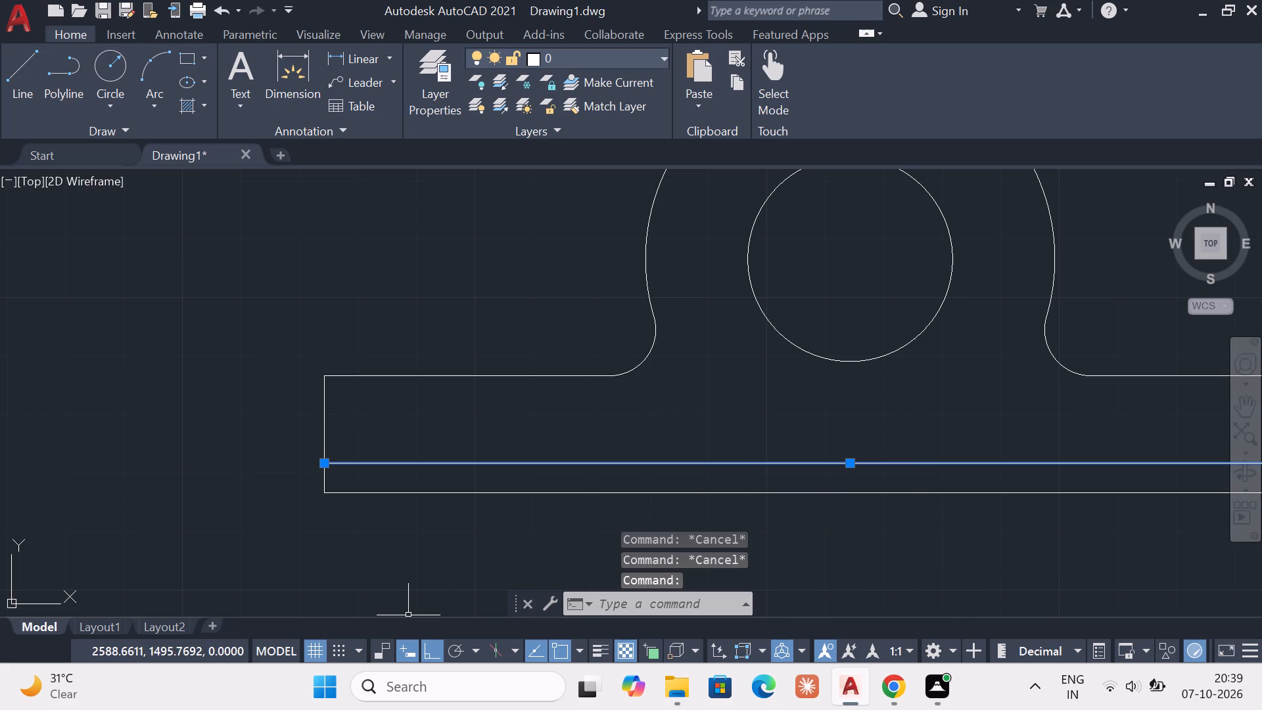
Turn on Infer Constraints and the lineweight display.
left_click(386, 651)
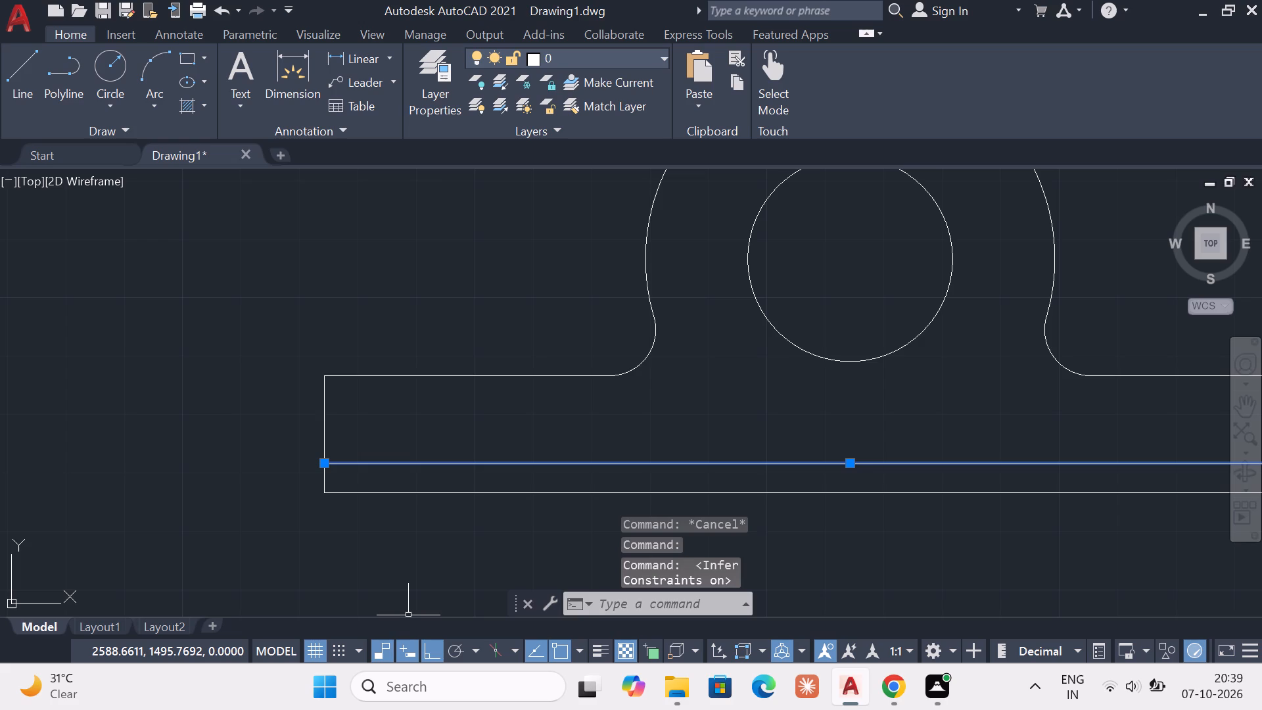
left_click(595, 653)
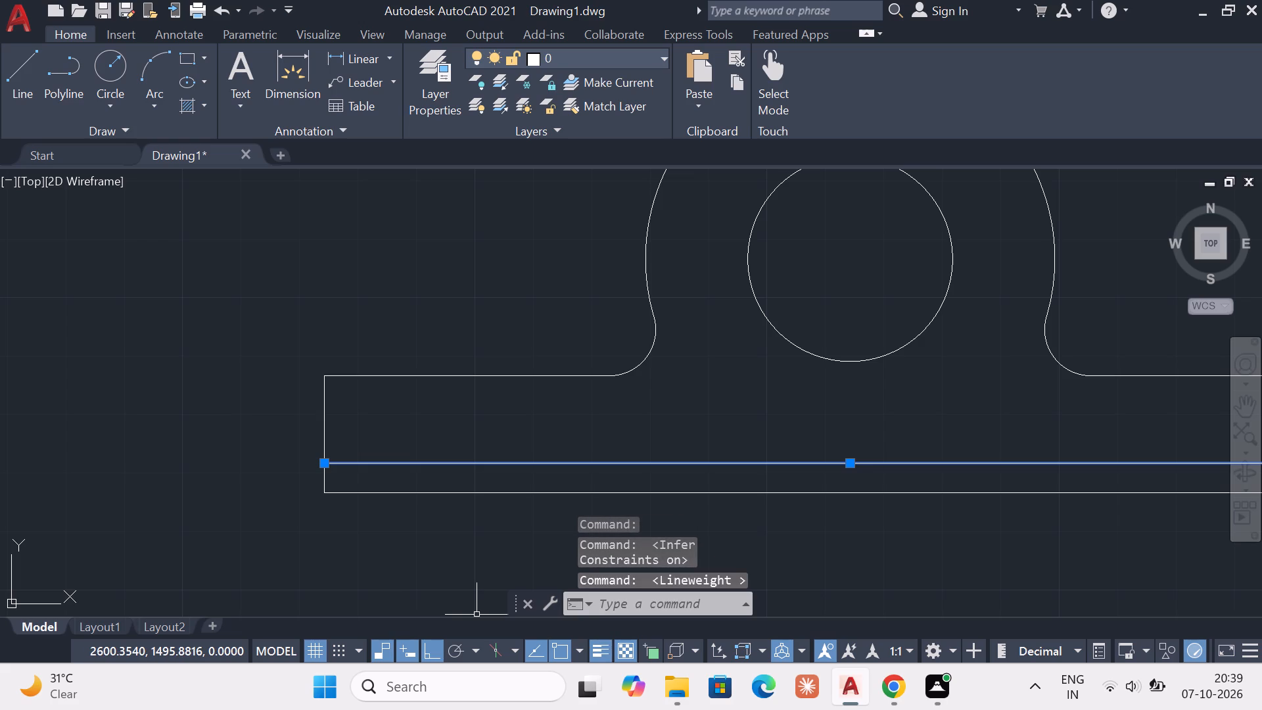
left_click(624, 649)
left_click(624, 649)
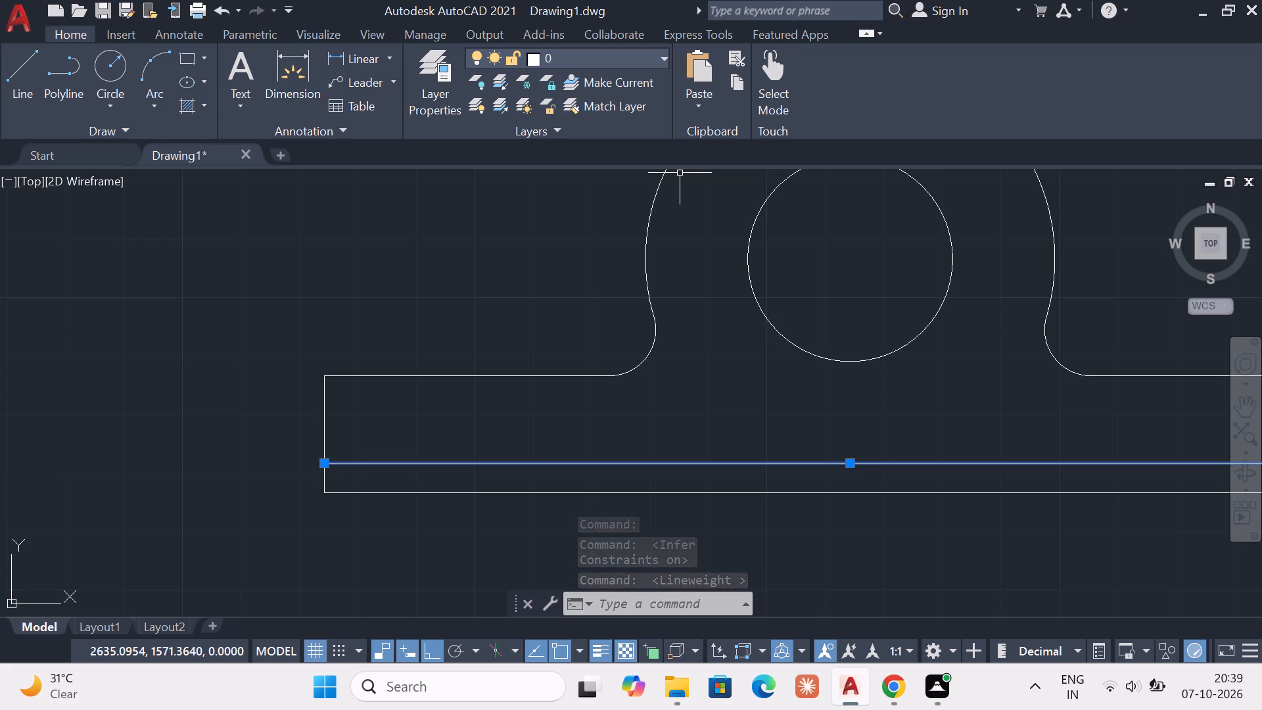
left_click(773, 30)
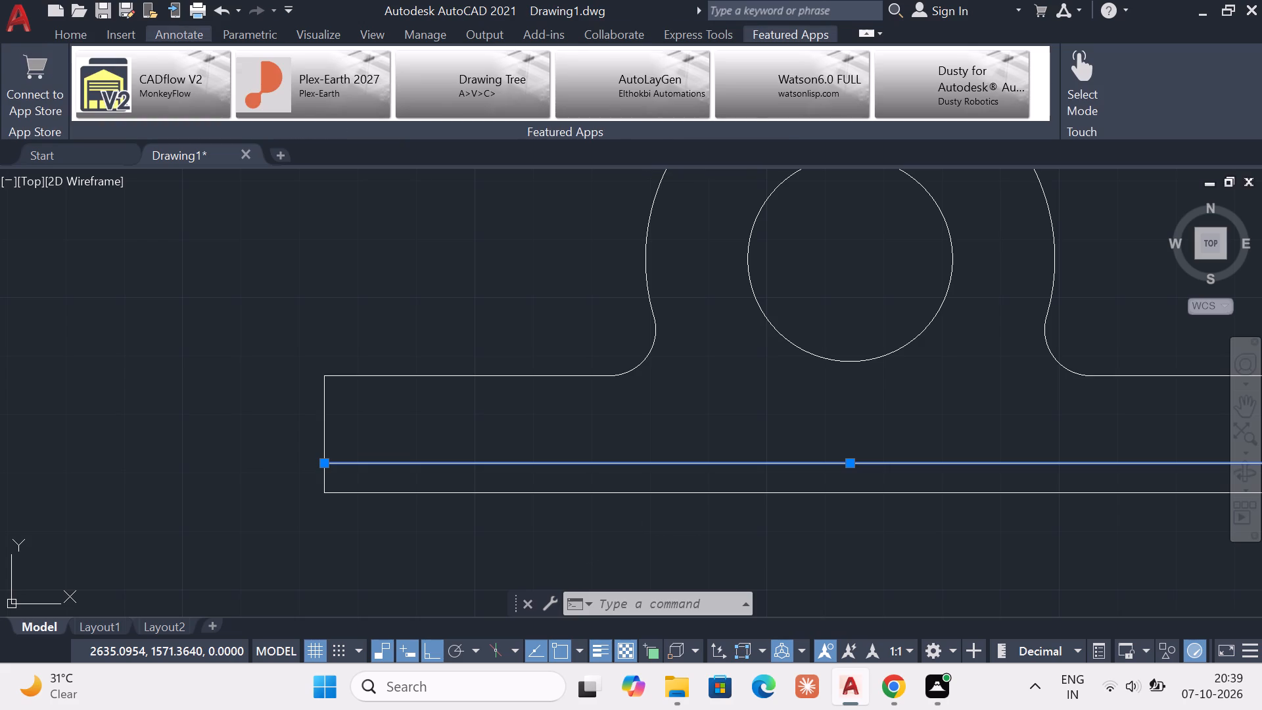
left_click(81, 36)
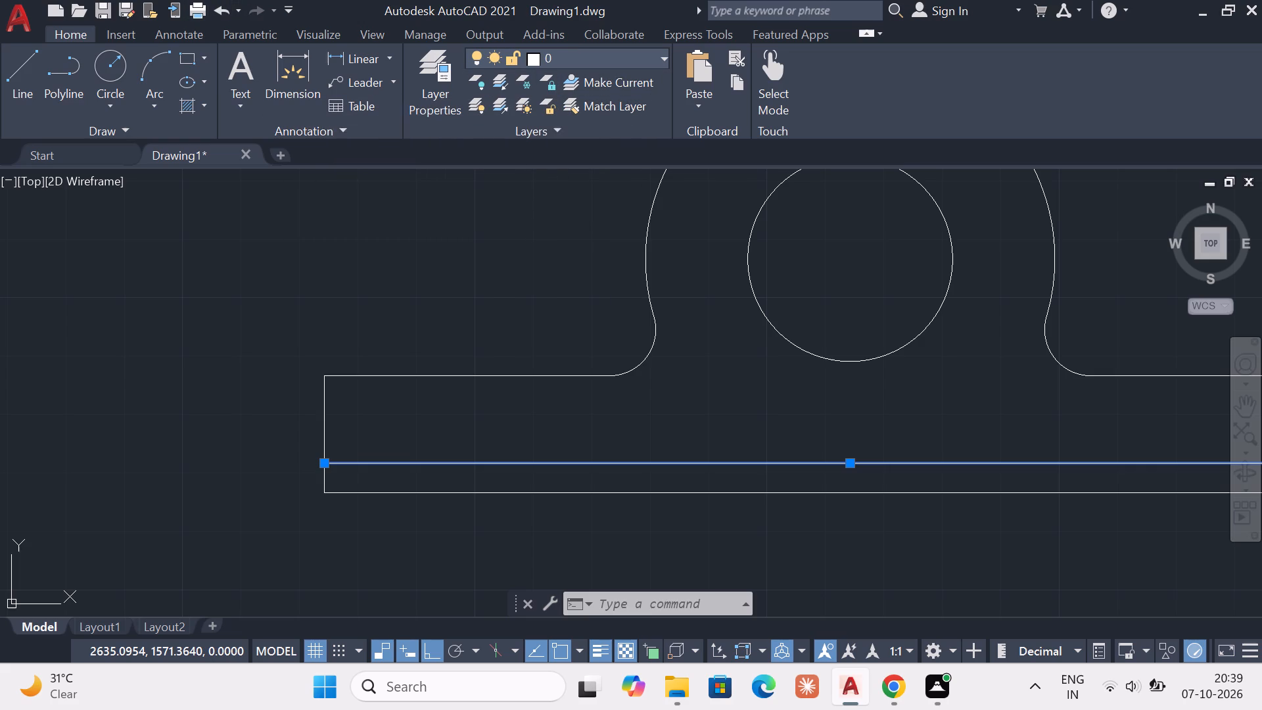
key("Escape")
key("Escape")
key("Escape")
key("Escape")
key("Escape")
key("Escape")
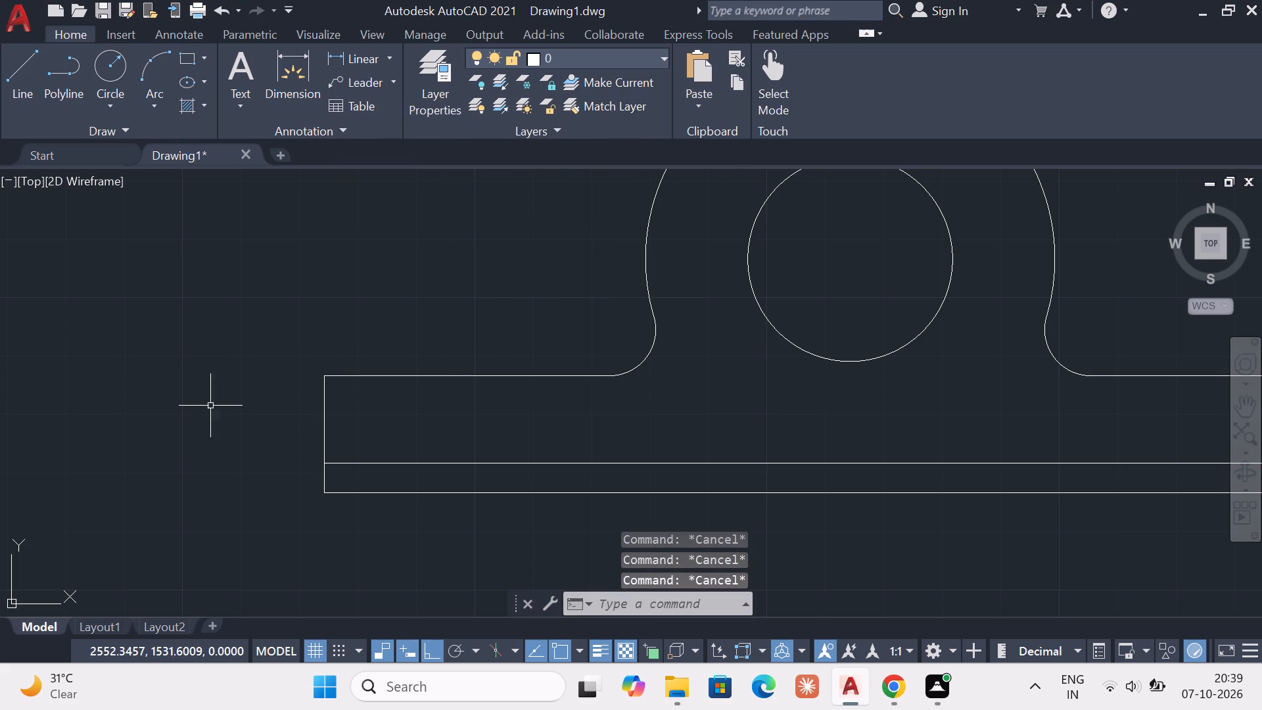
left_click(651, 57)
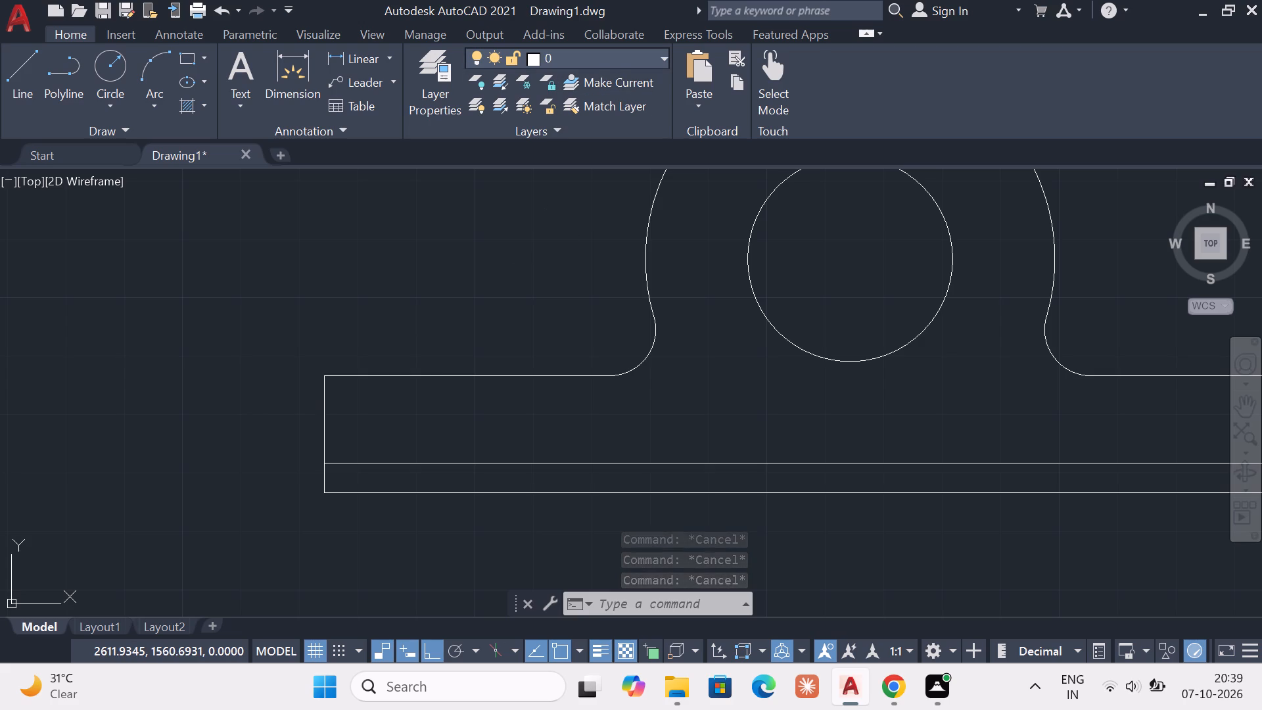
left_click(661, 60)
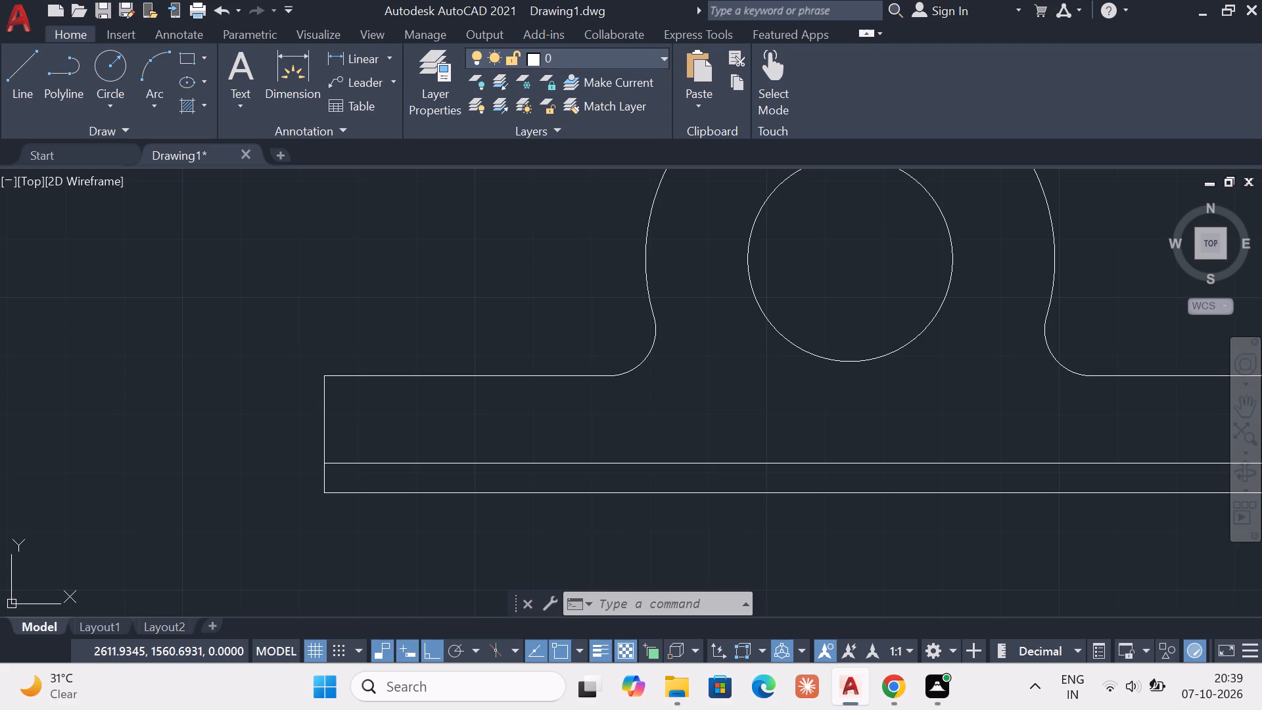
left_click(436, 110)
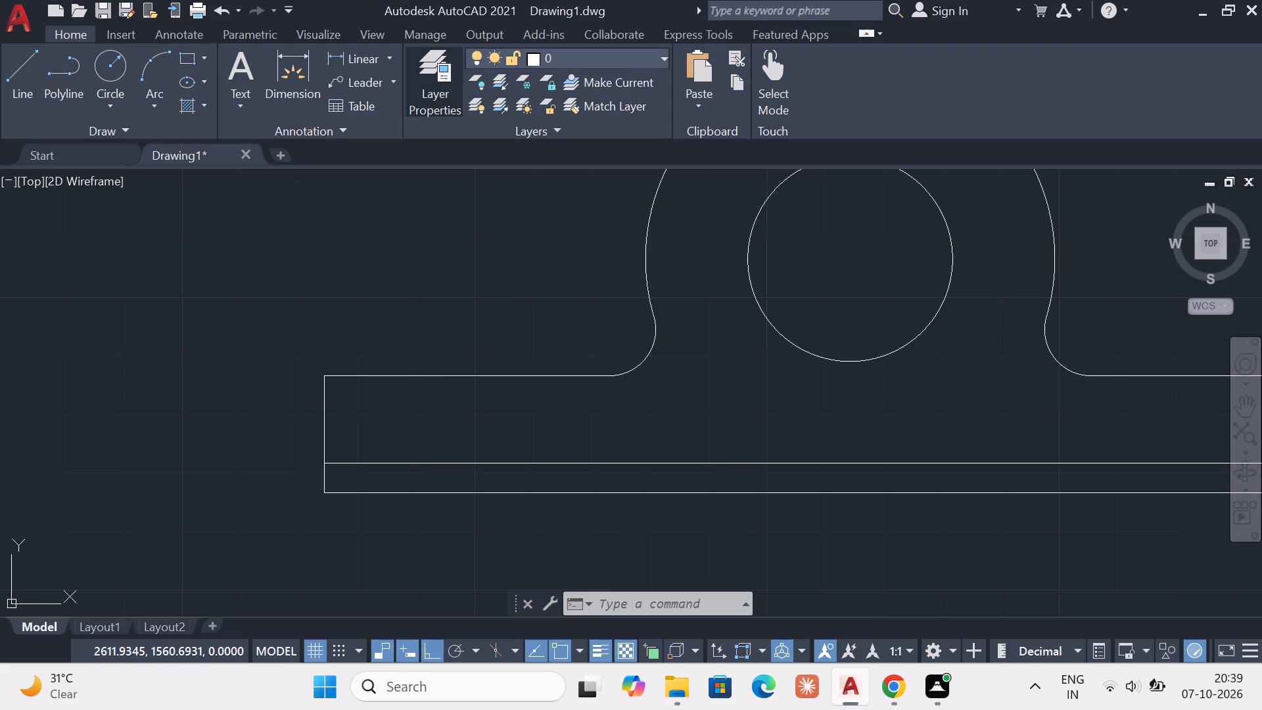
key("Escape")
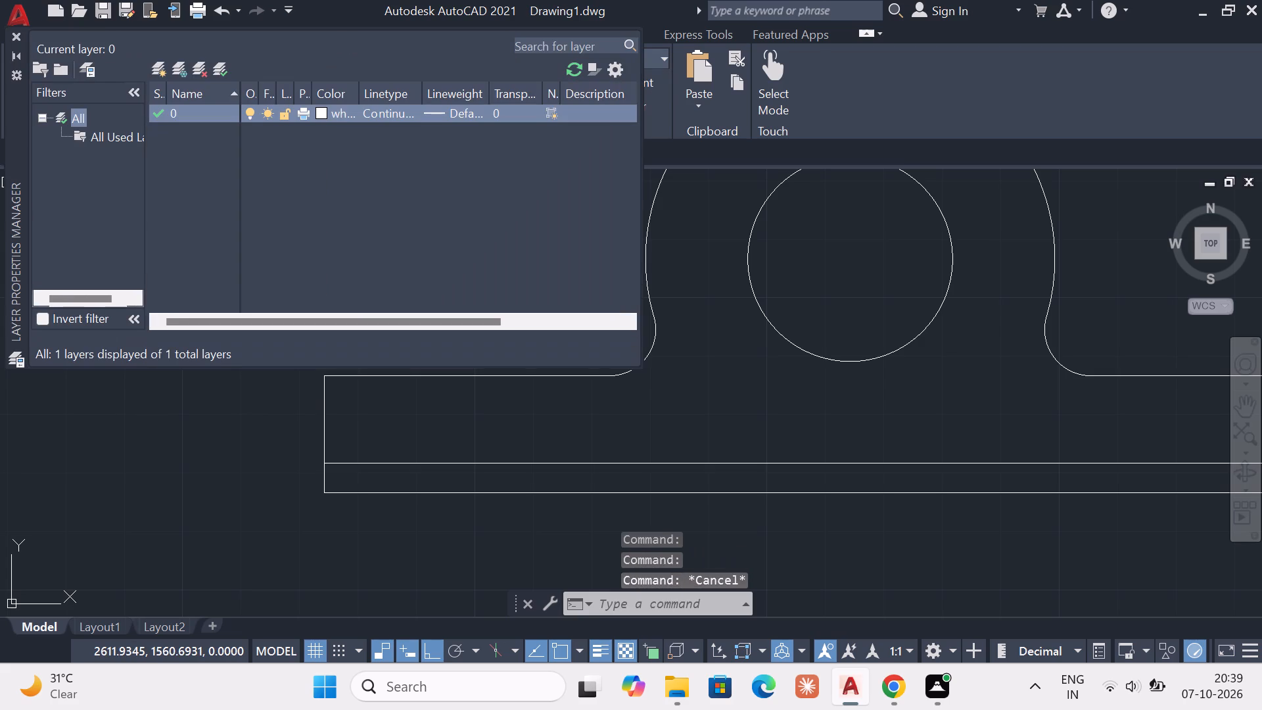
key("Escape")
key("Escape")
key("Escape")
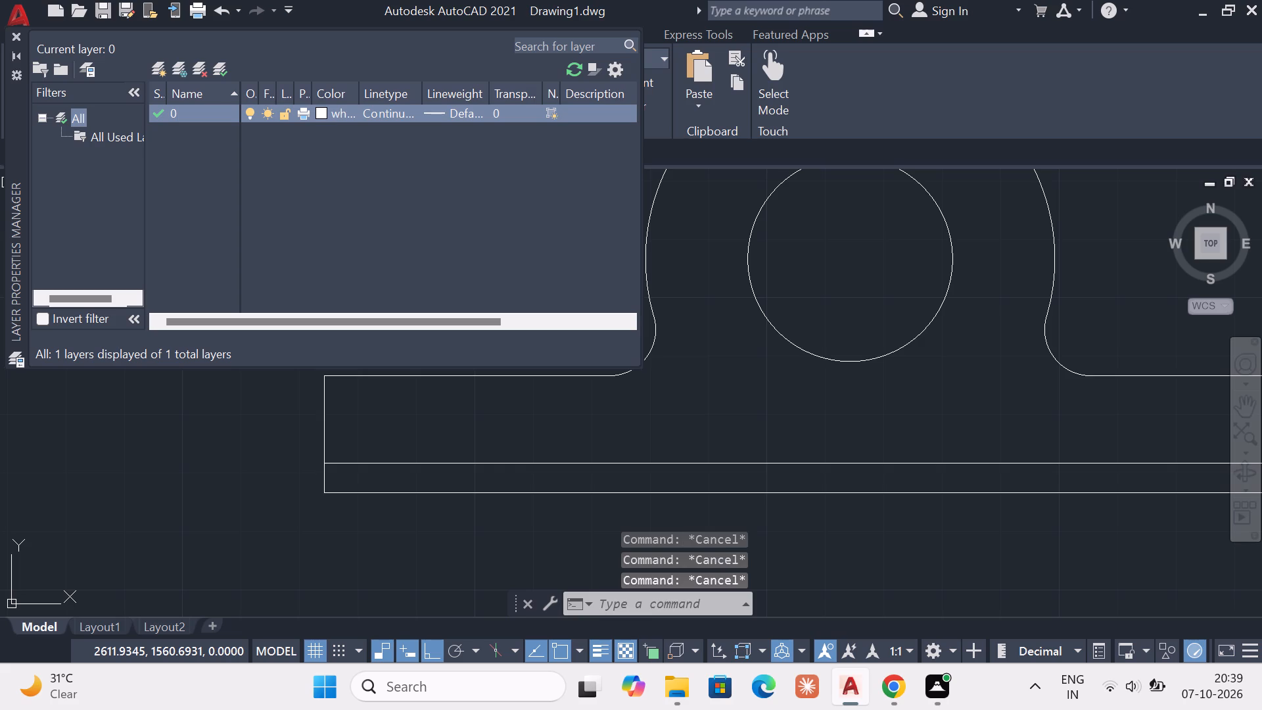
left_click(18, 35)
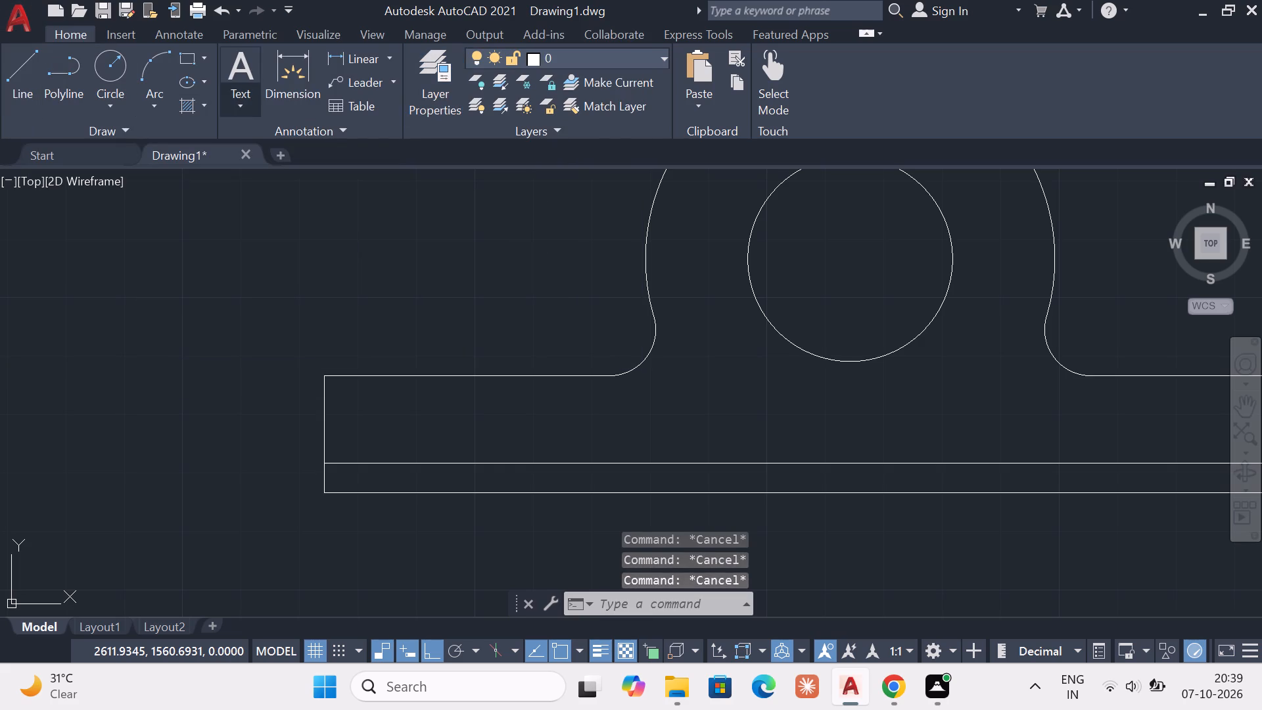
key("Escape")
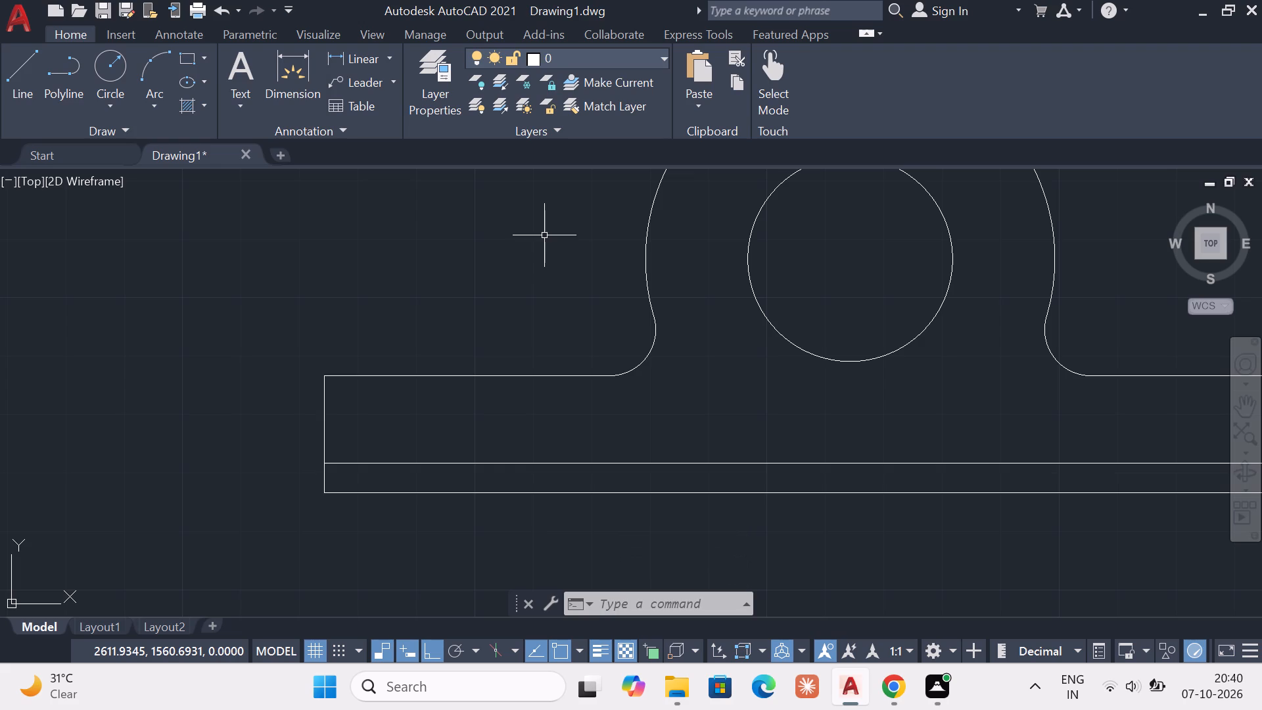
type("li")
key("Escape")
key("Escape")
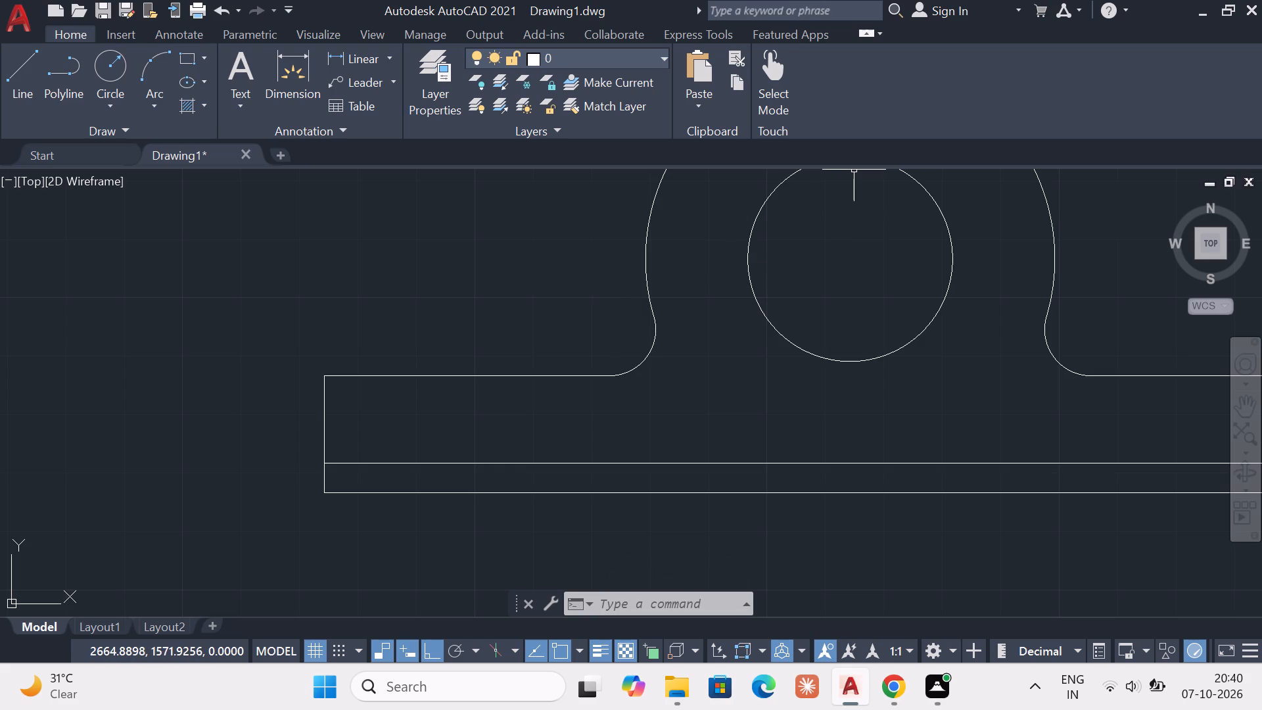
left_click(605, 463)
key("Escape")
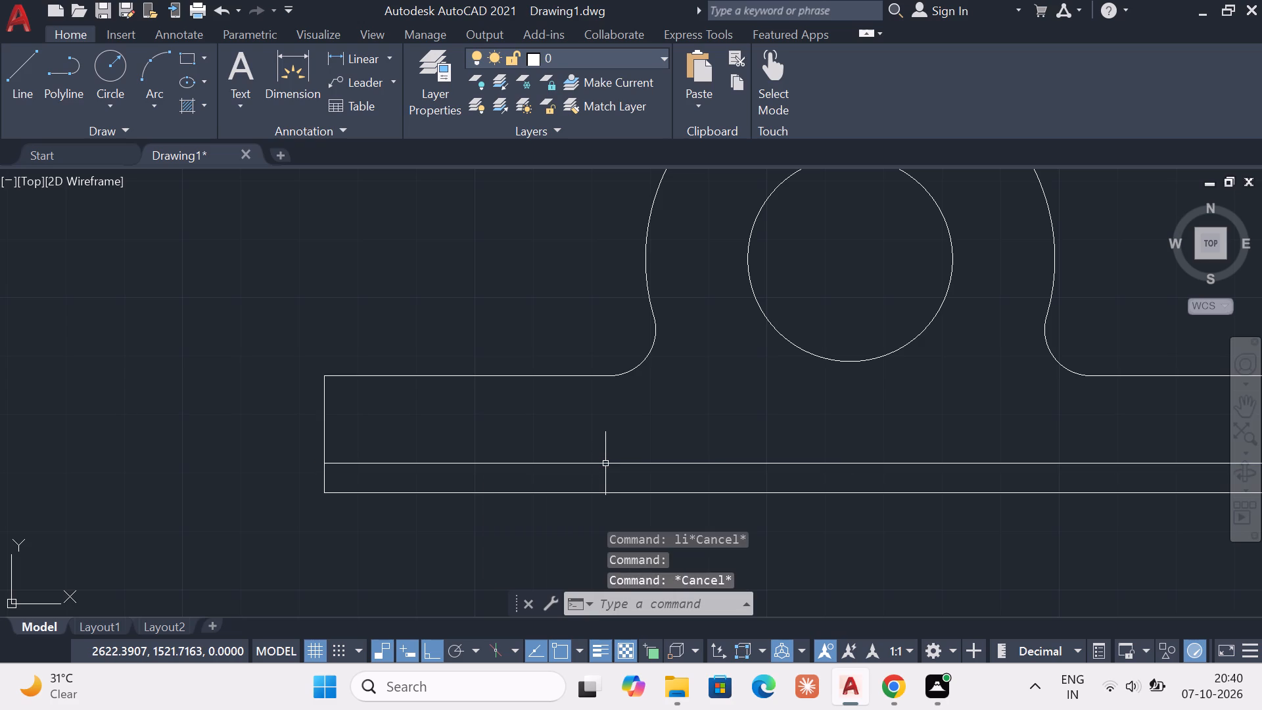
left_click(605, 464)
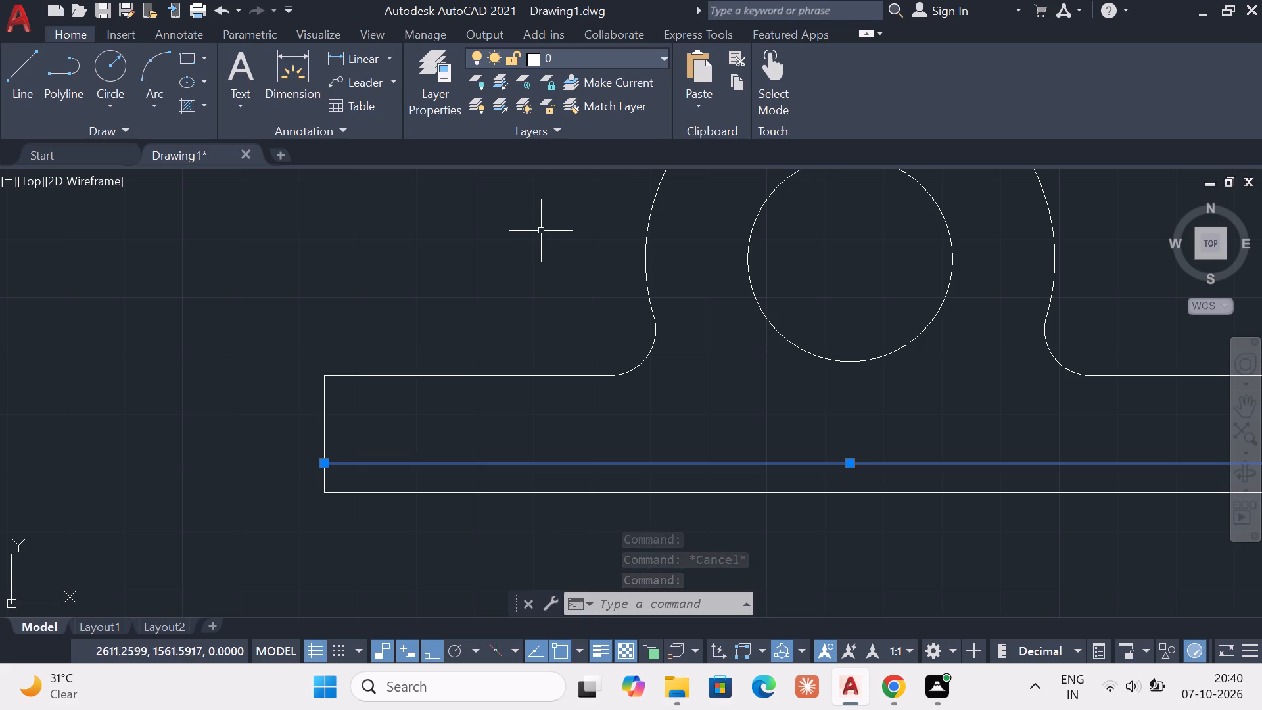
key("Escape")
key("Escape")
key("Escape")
Set the ACAD_ISO02W100 ISO dash linetype as the current linetype in the Linetype Manager.
type("lin")
key("Down")
key("e")
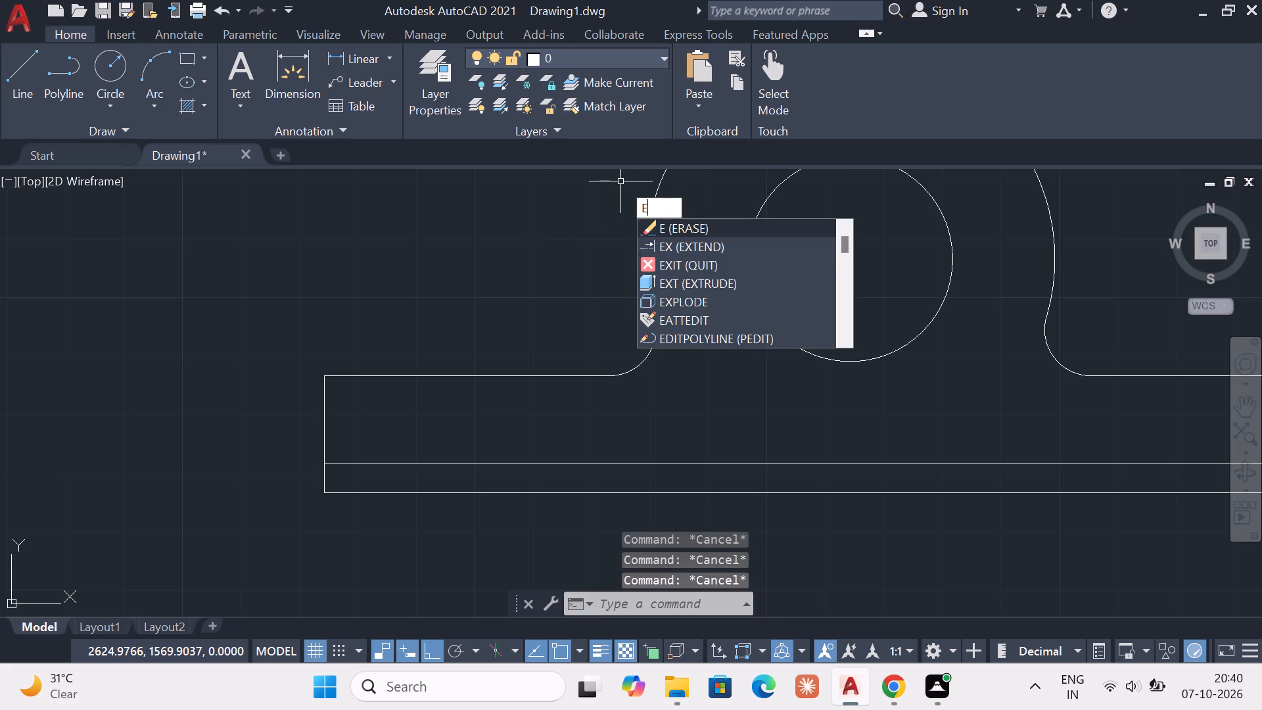
key("BackSpace")
key("BackSpace")
key("BackSpace")
key("l")
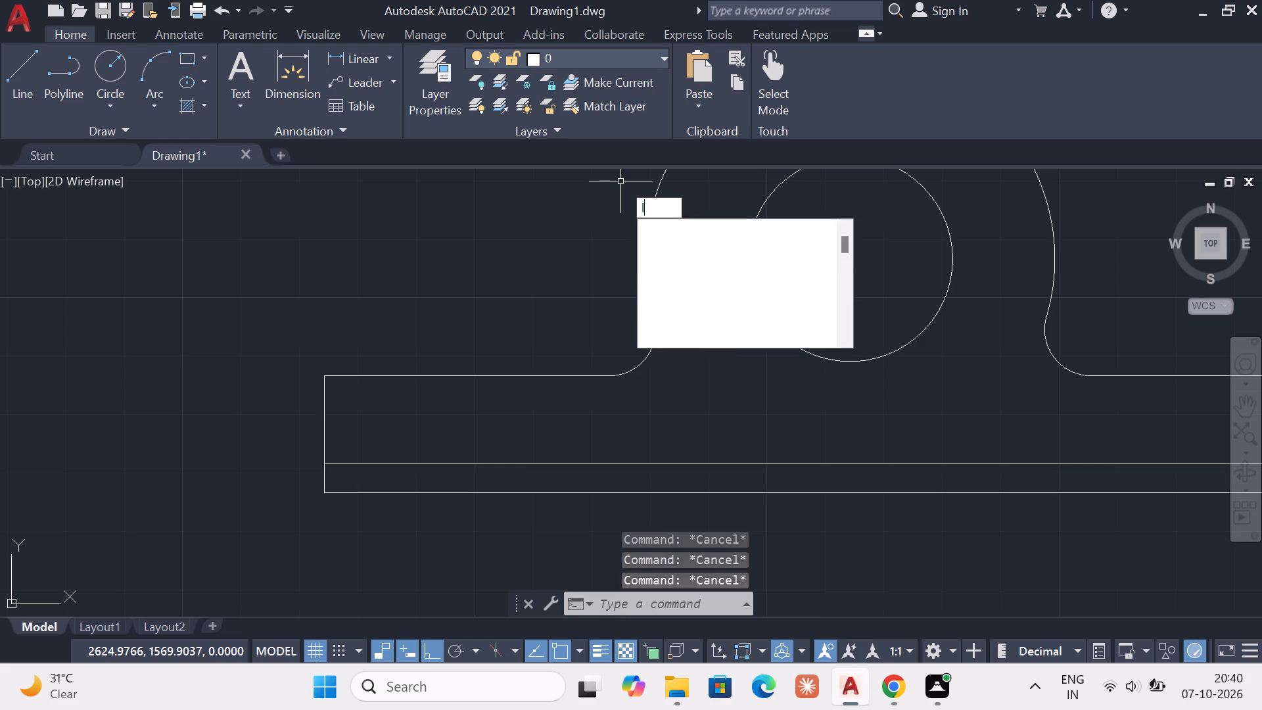
key("i")
key("n")
key("Down")
key("e")
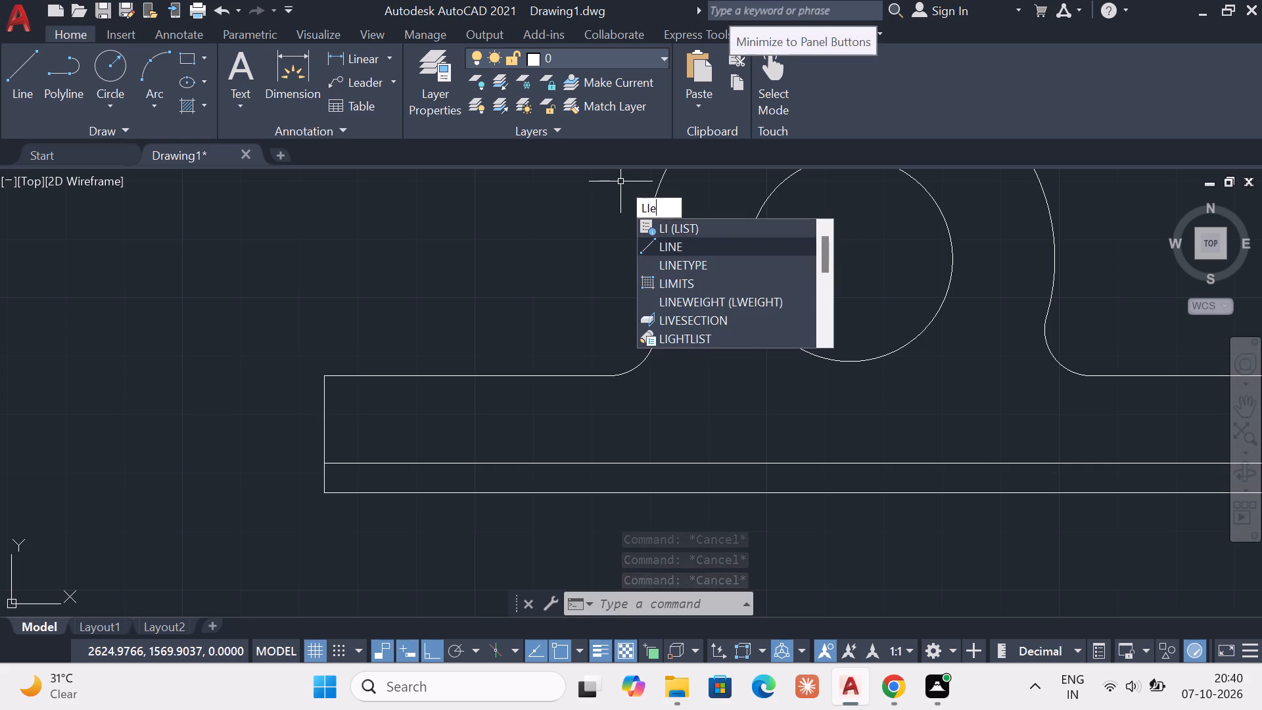
key("BackSpace")
key("BackSpace")
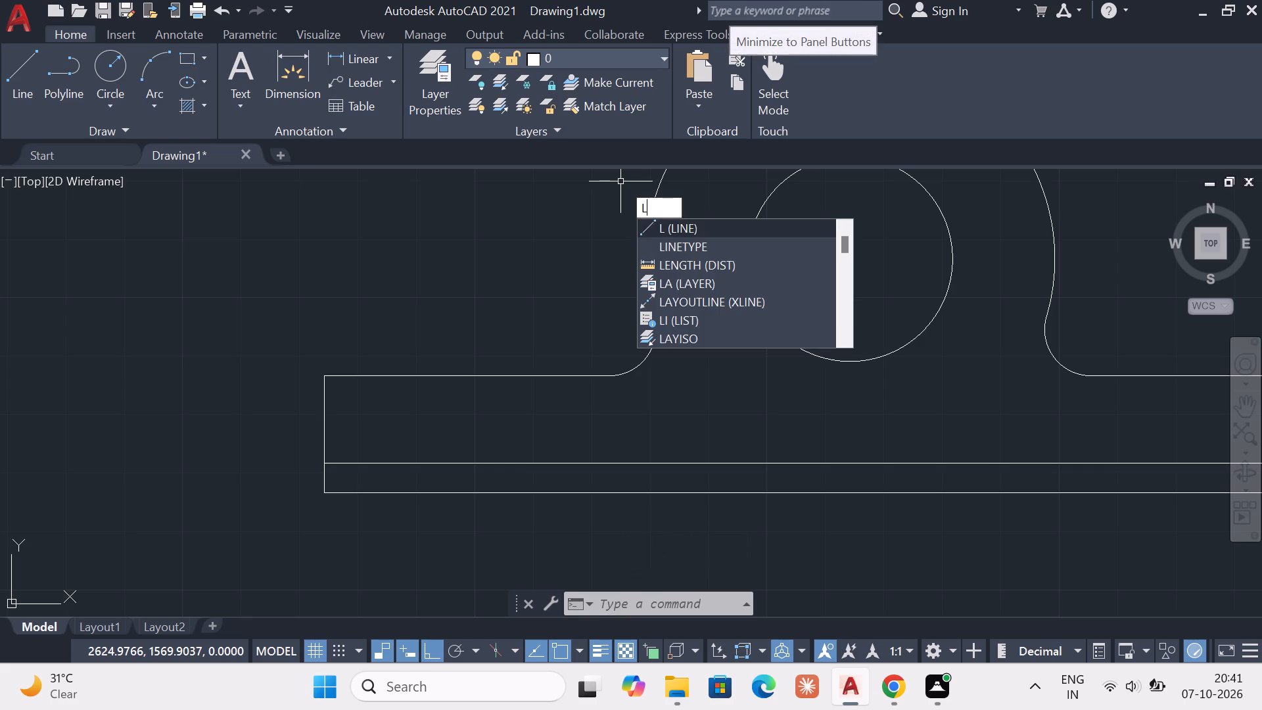
key("i")
key("n")
key("Down")
key("Down")
key("Down")
key("Down")
key("Down")
key("Down")
key("Down")
key("Down")
key("Down")
key("Down")
key("Down")
key("Down")
key("Down")
key("Down")
key("Down")
key("Down")
key("Down")
key("Down")
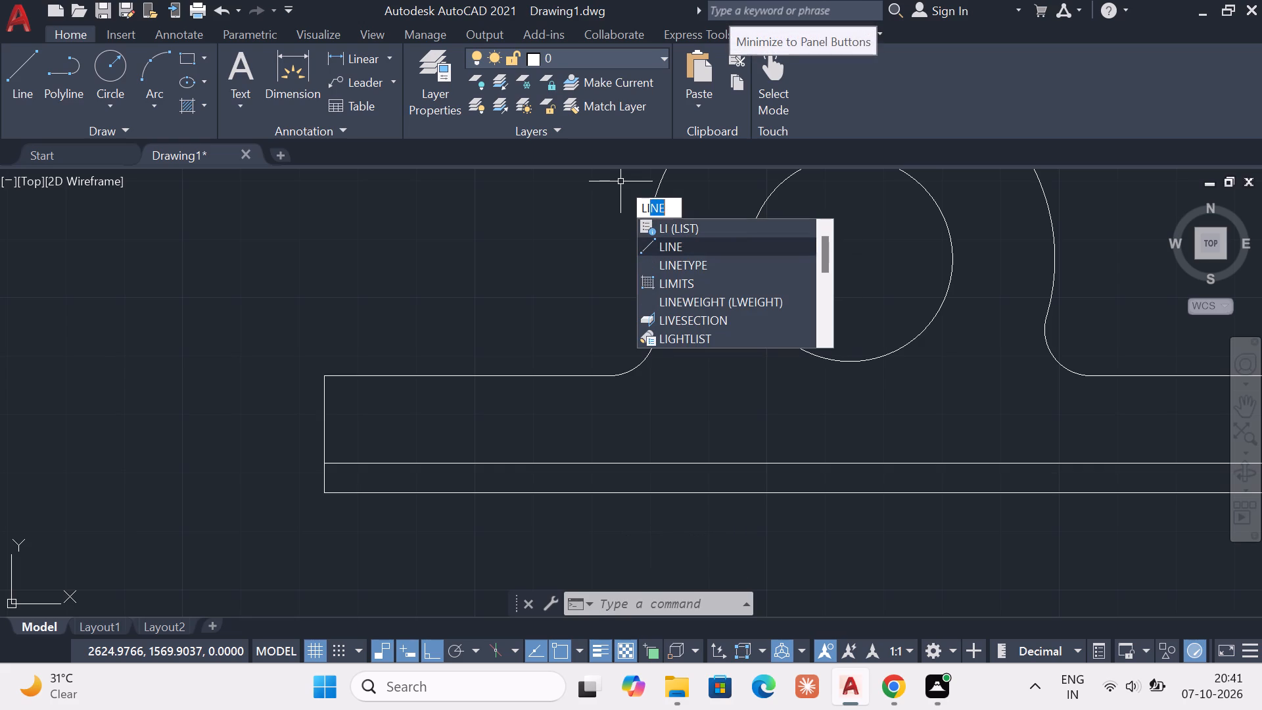
key("e")
key("BackSpace")
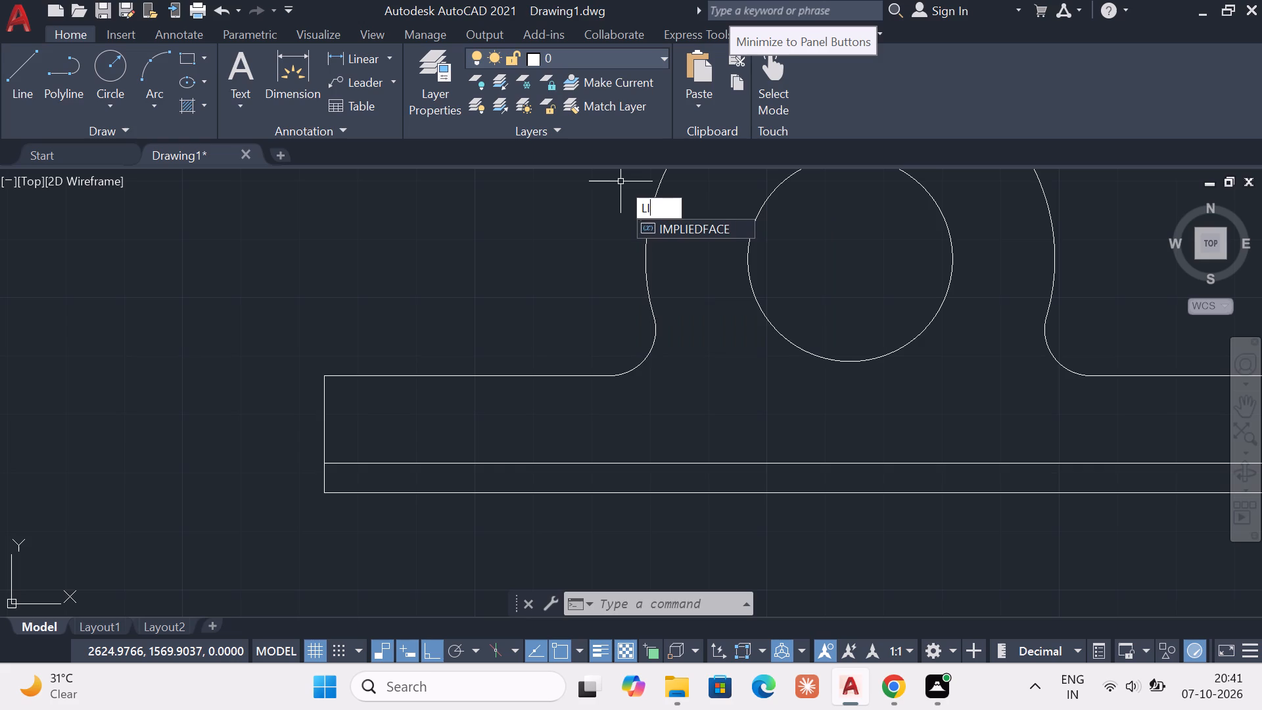
key("BackSpace")
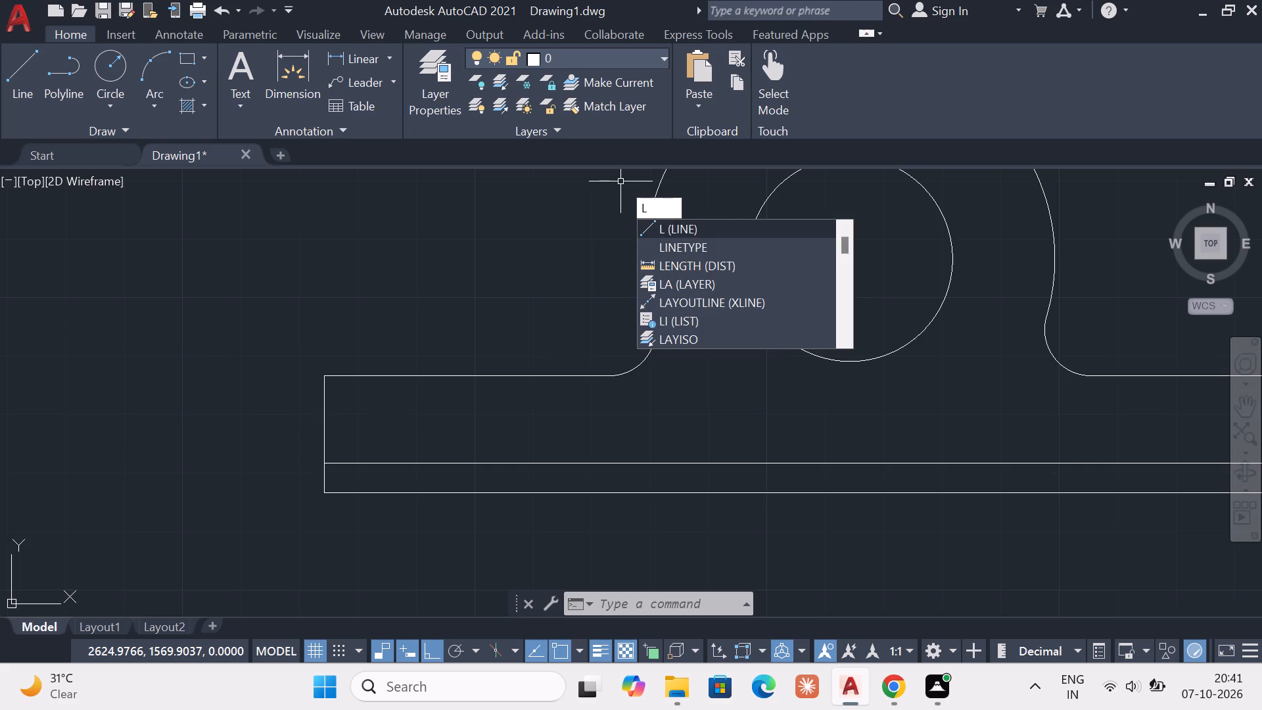
left_click(717, 247)
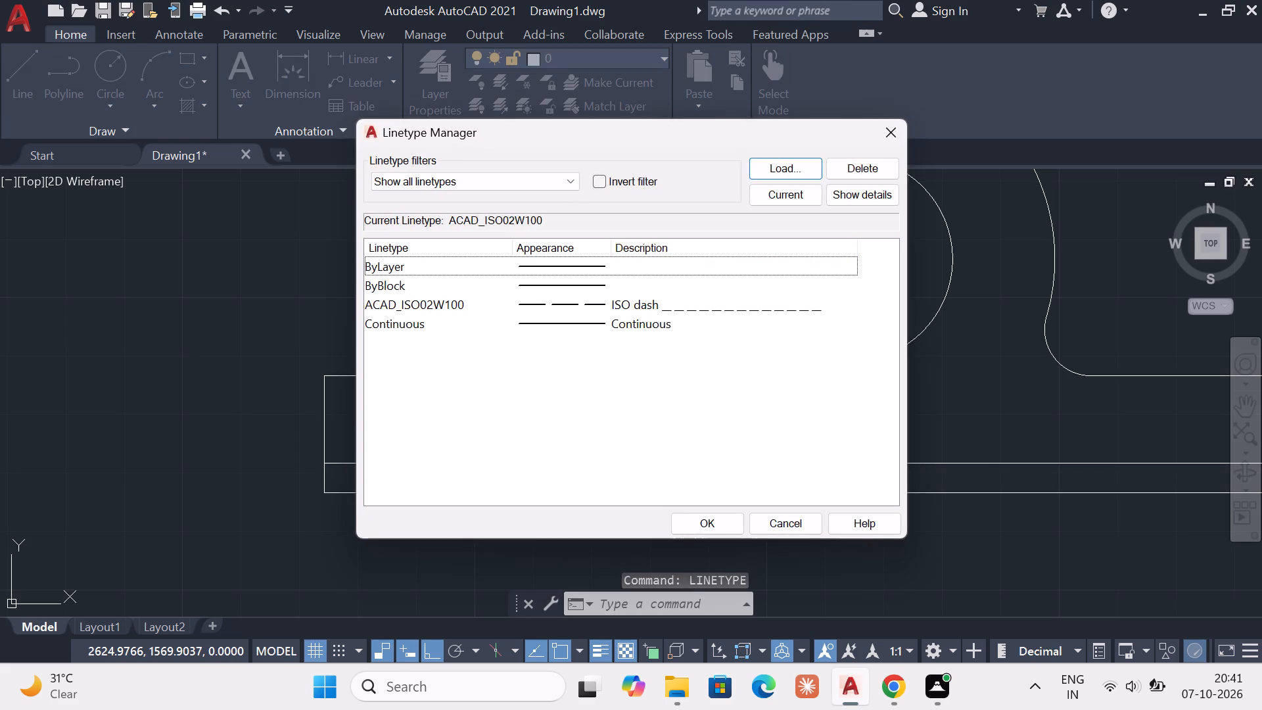
left_click(703, 306)
left_click(786, 196)
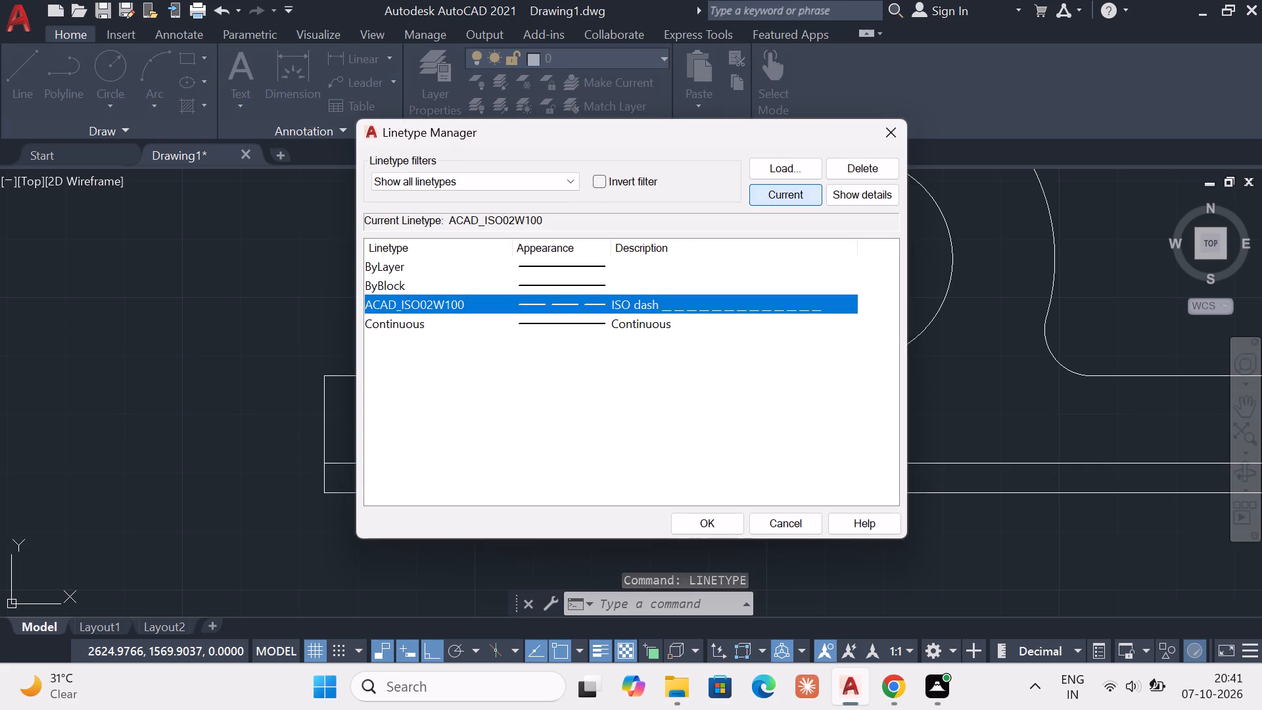
left_click(682, 517)
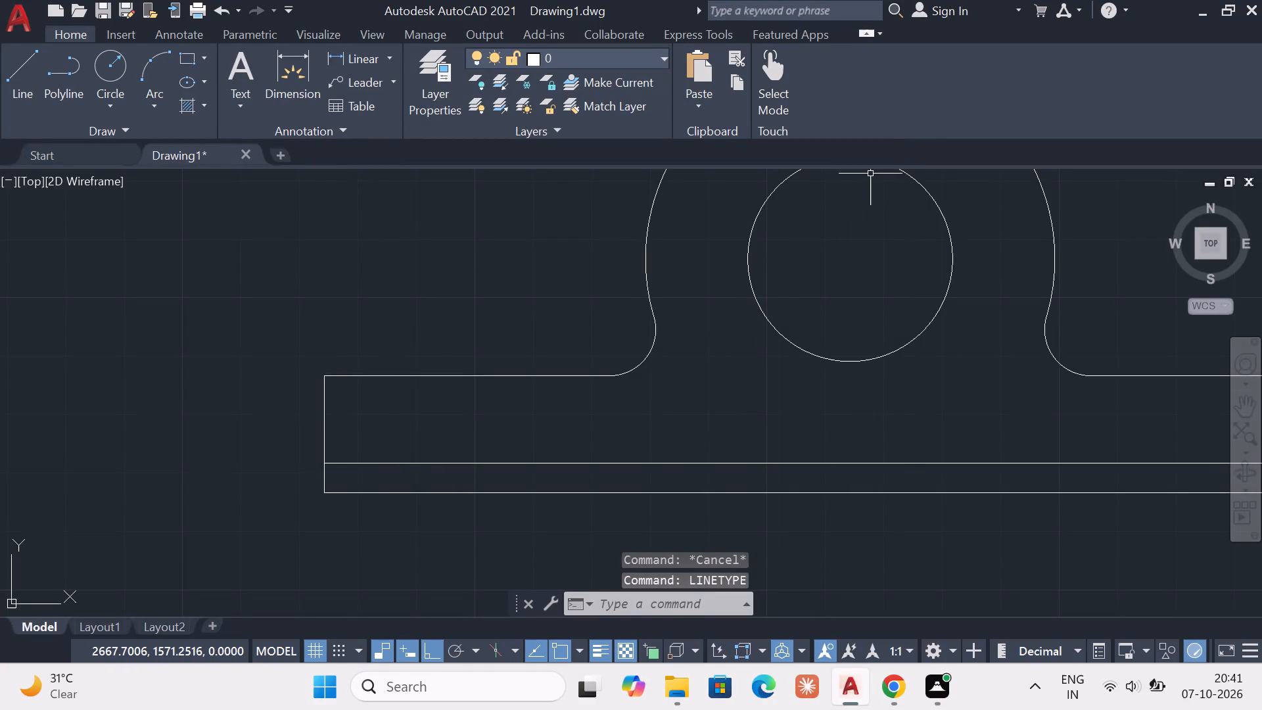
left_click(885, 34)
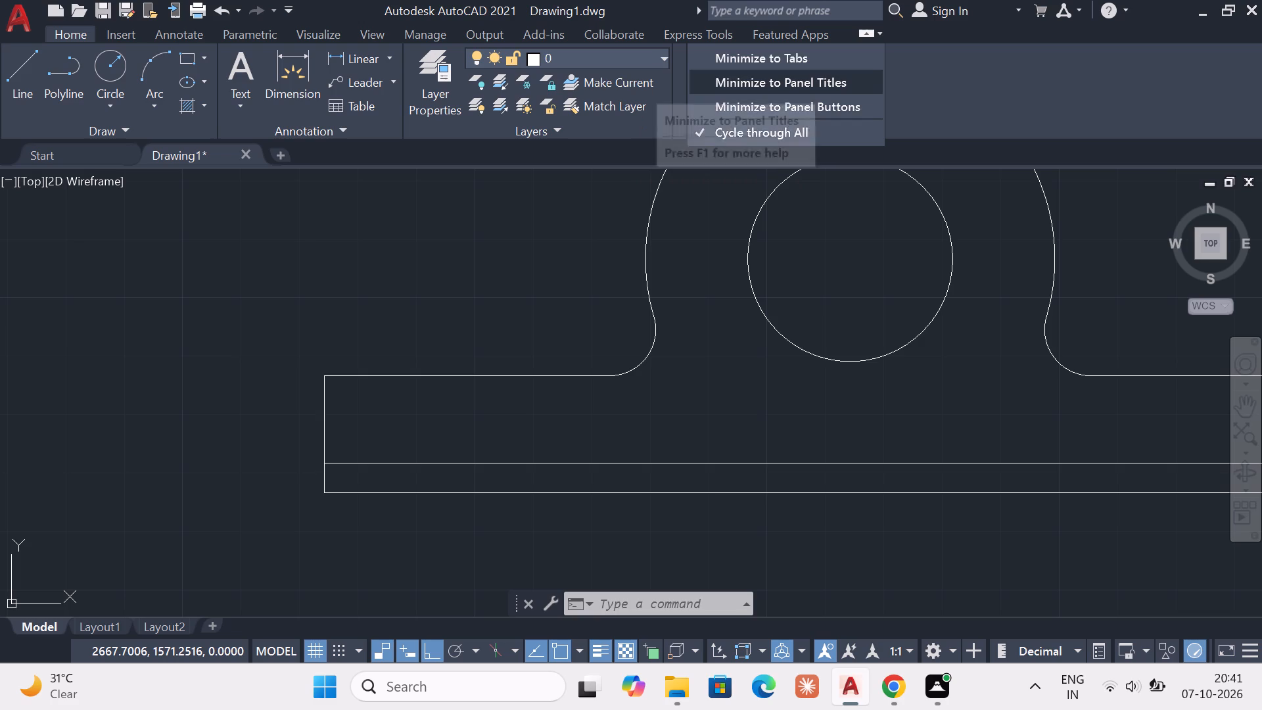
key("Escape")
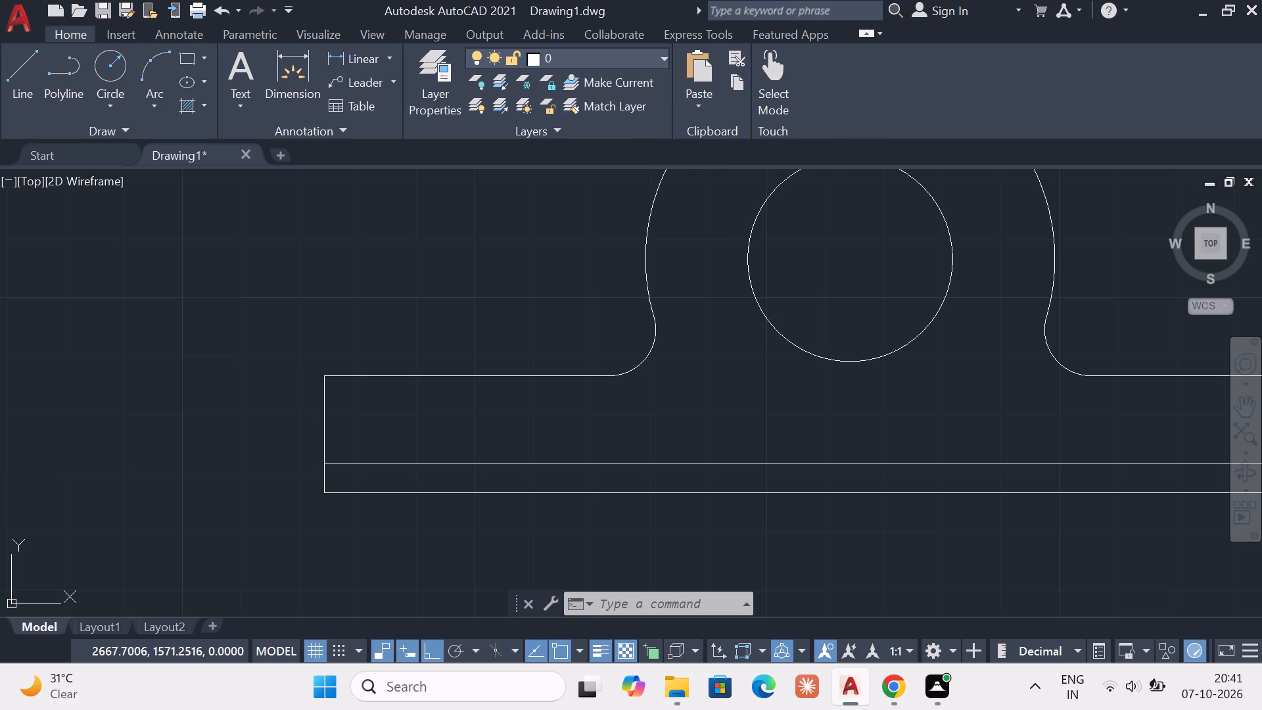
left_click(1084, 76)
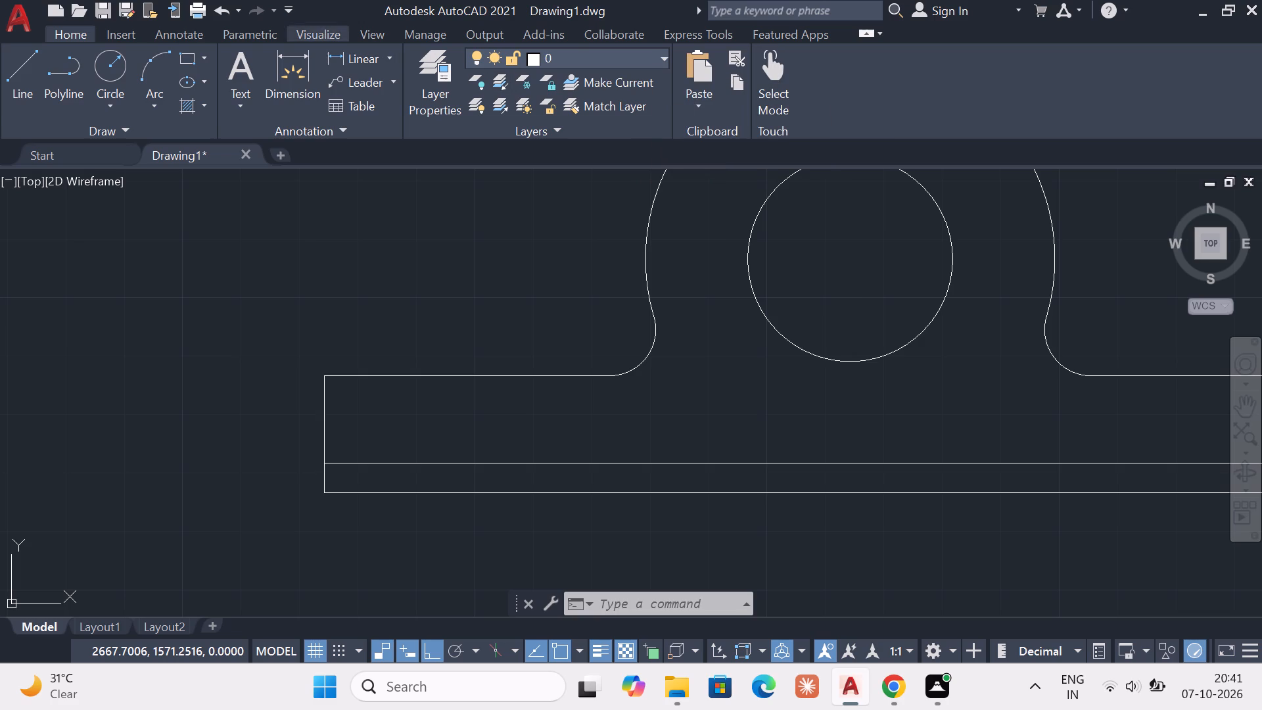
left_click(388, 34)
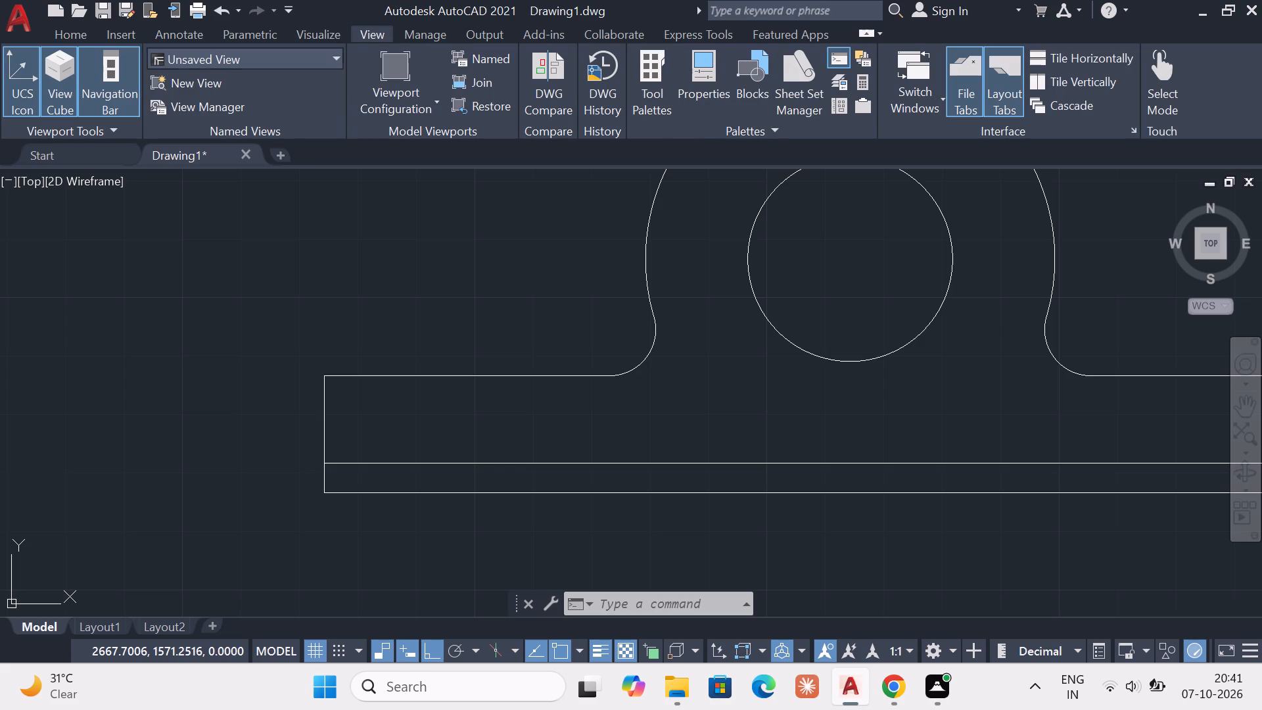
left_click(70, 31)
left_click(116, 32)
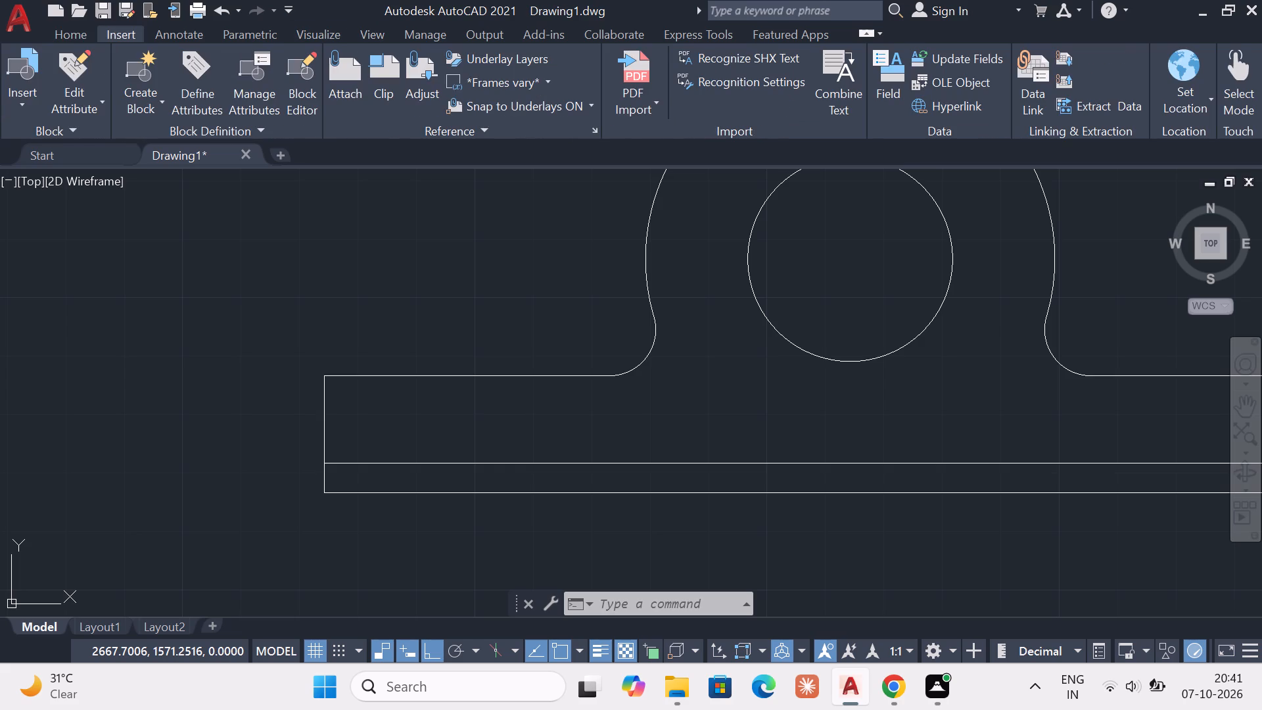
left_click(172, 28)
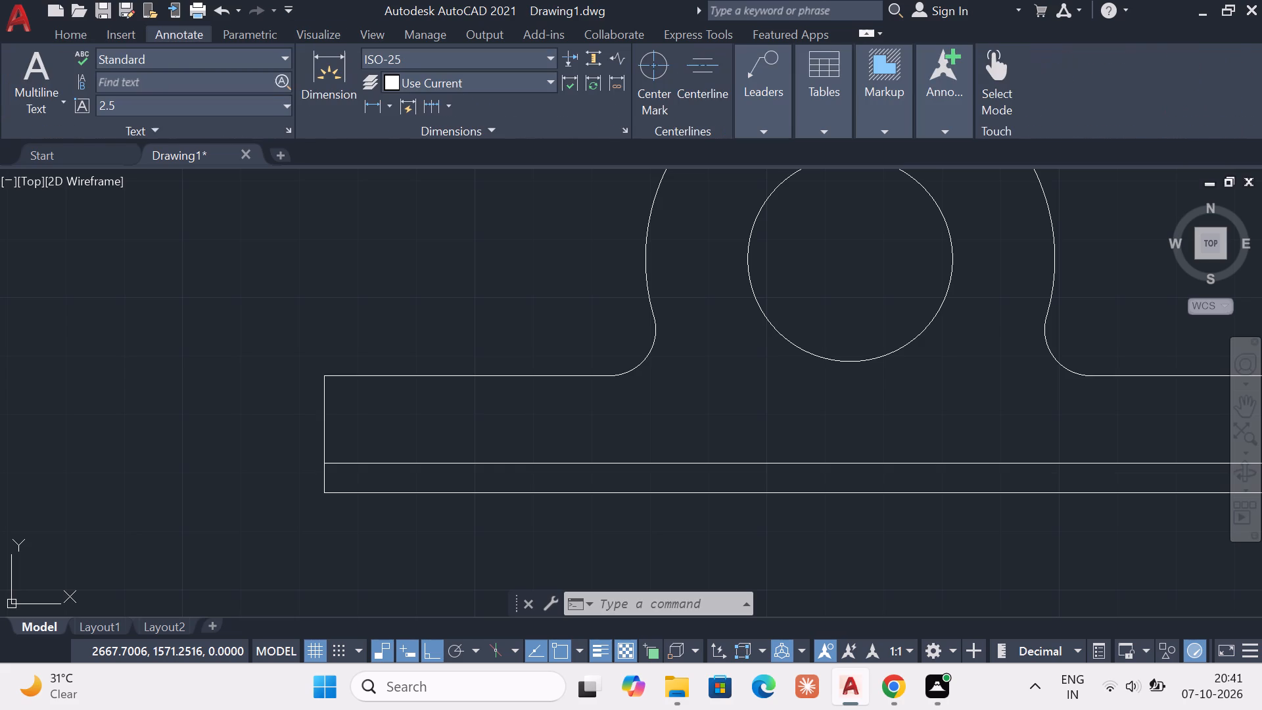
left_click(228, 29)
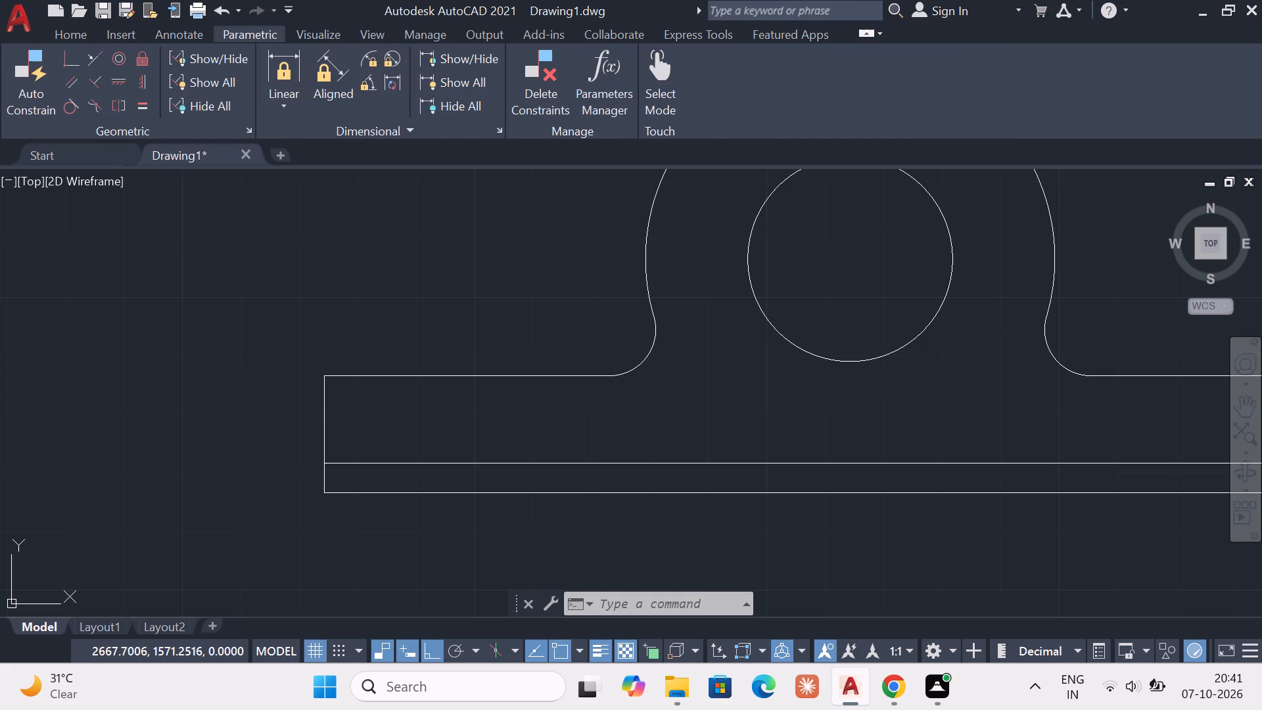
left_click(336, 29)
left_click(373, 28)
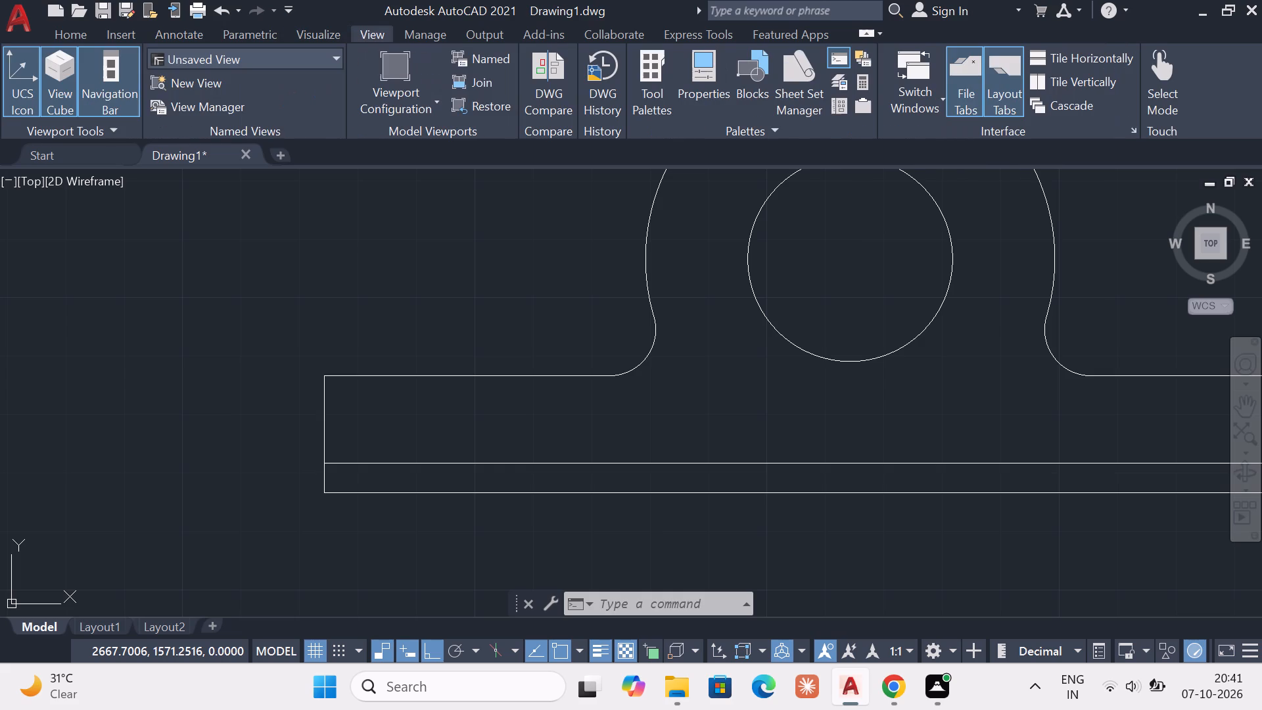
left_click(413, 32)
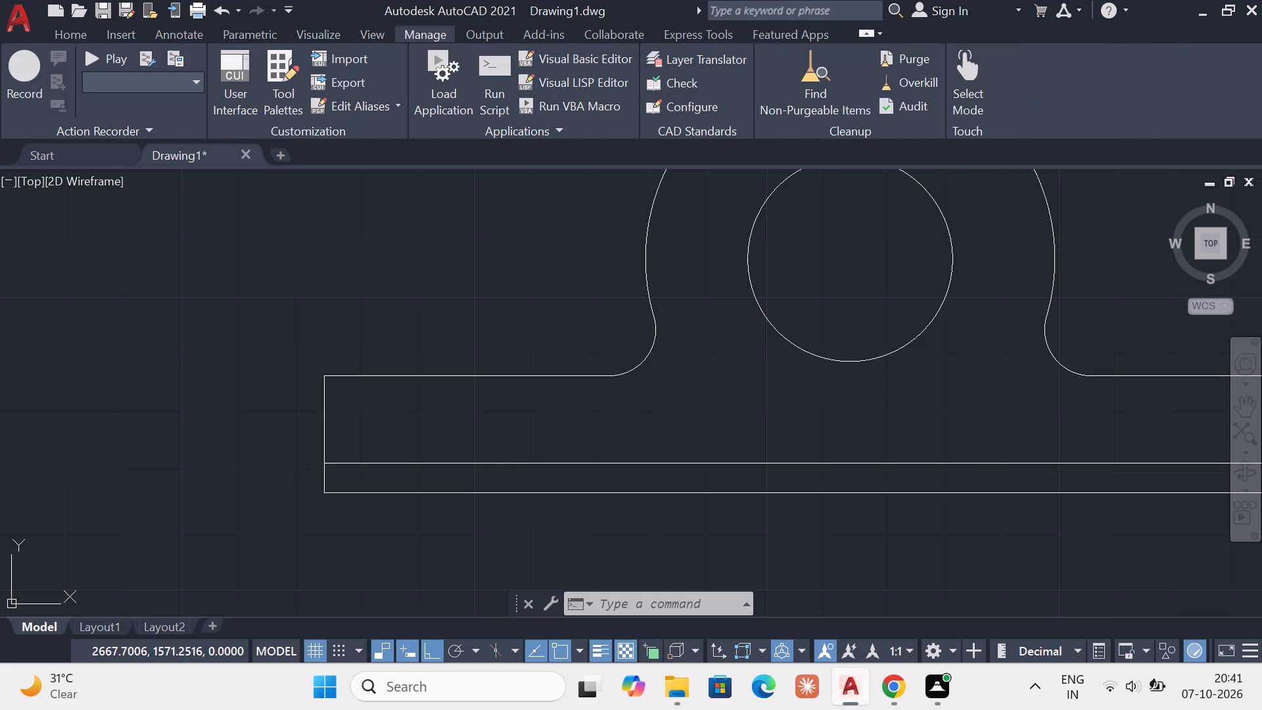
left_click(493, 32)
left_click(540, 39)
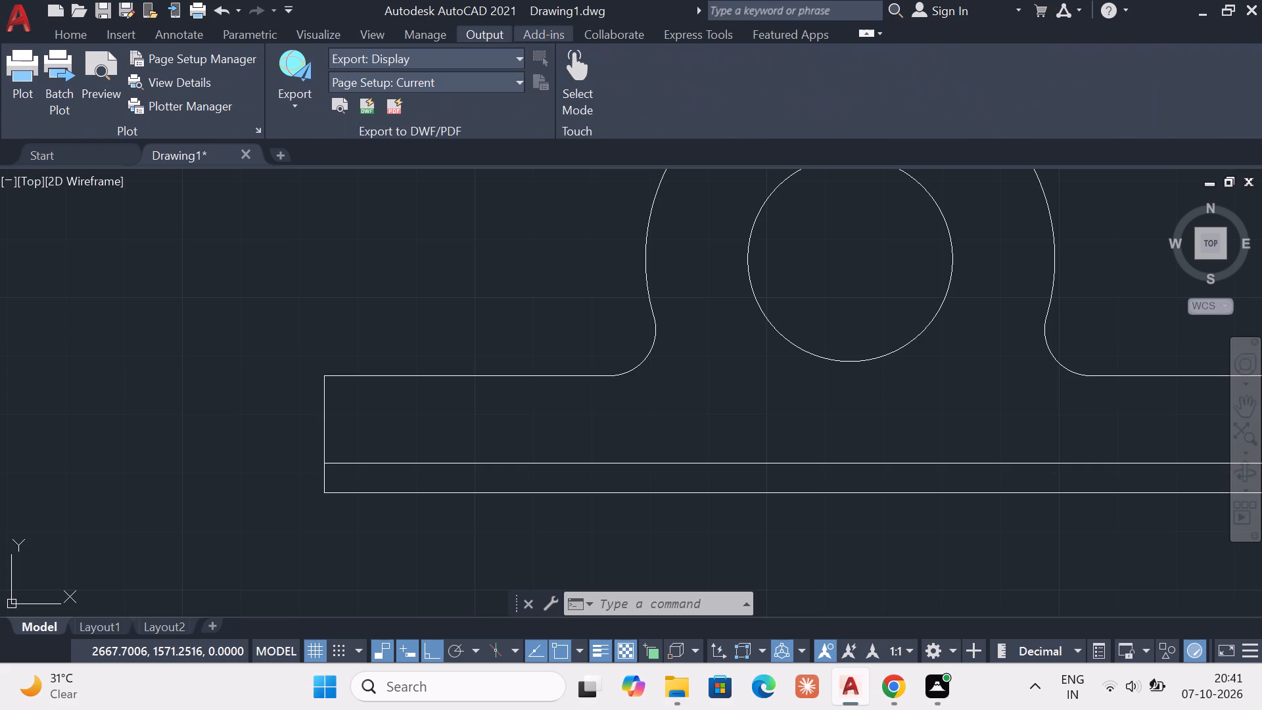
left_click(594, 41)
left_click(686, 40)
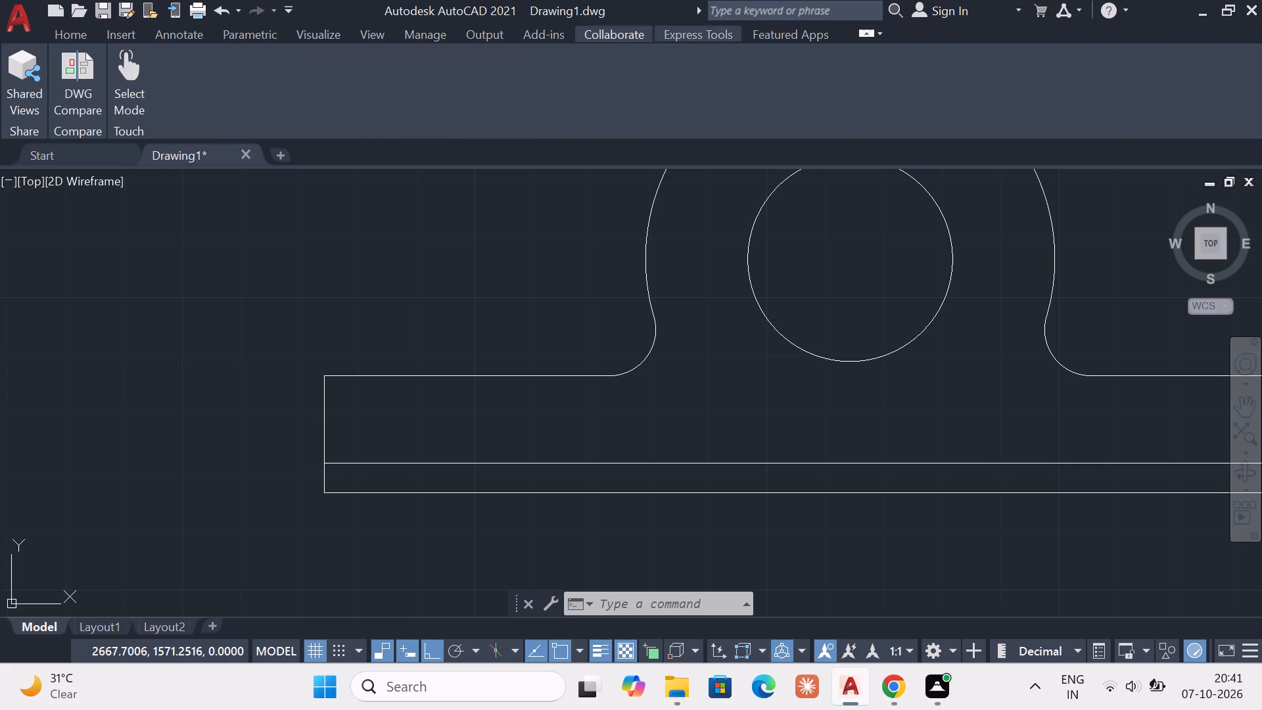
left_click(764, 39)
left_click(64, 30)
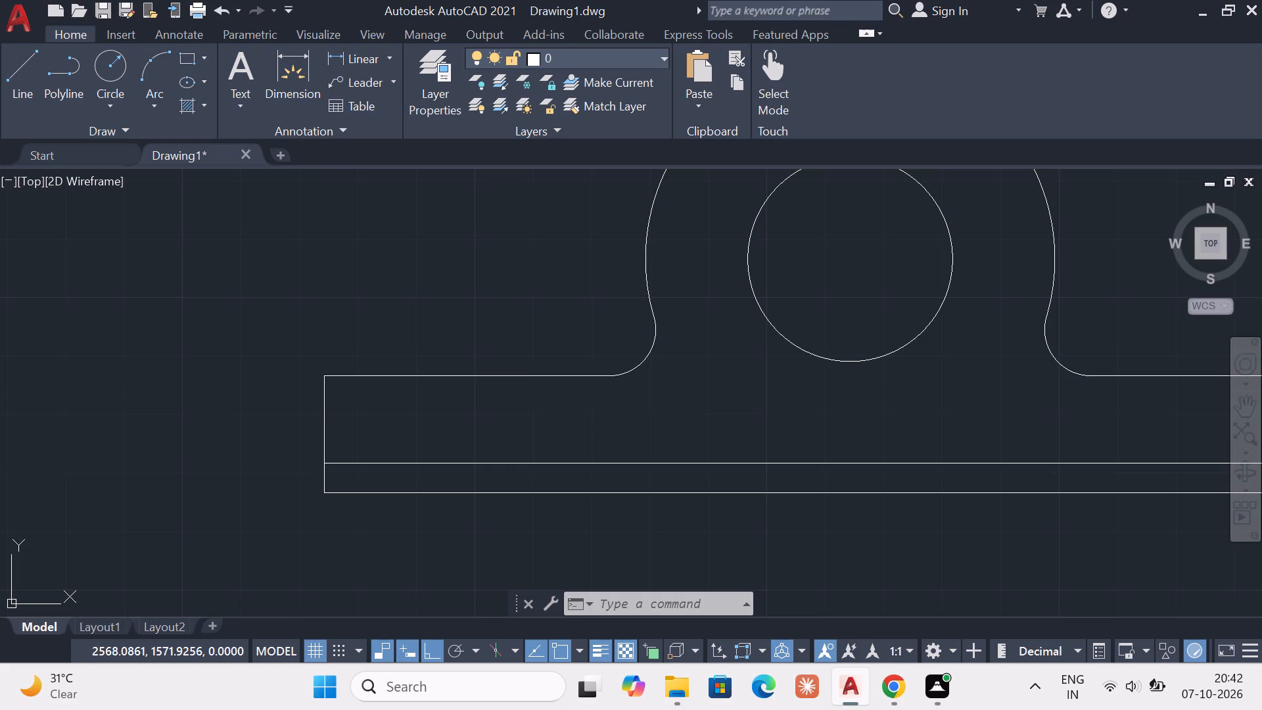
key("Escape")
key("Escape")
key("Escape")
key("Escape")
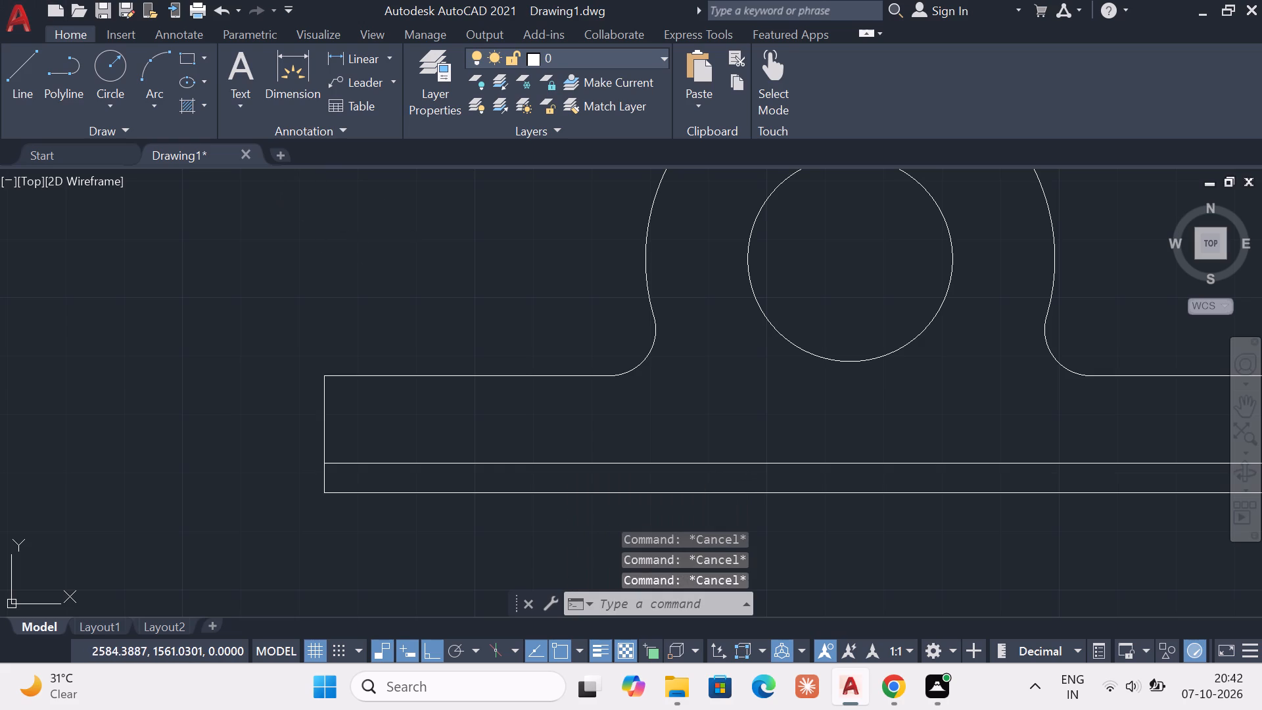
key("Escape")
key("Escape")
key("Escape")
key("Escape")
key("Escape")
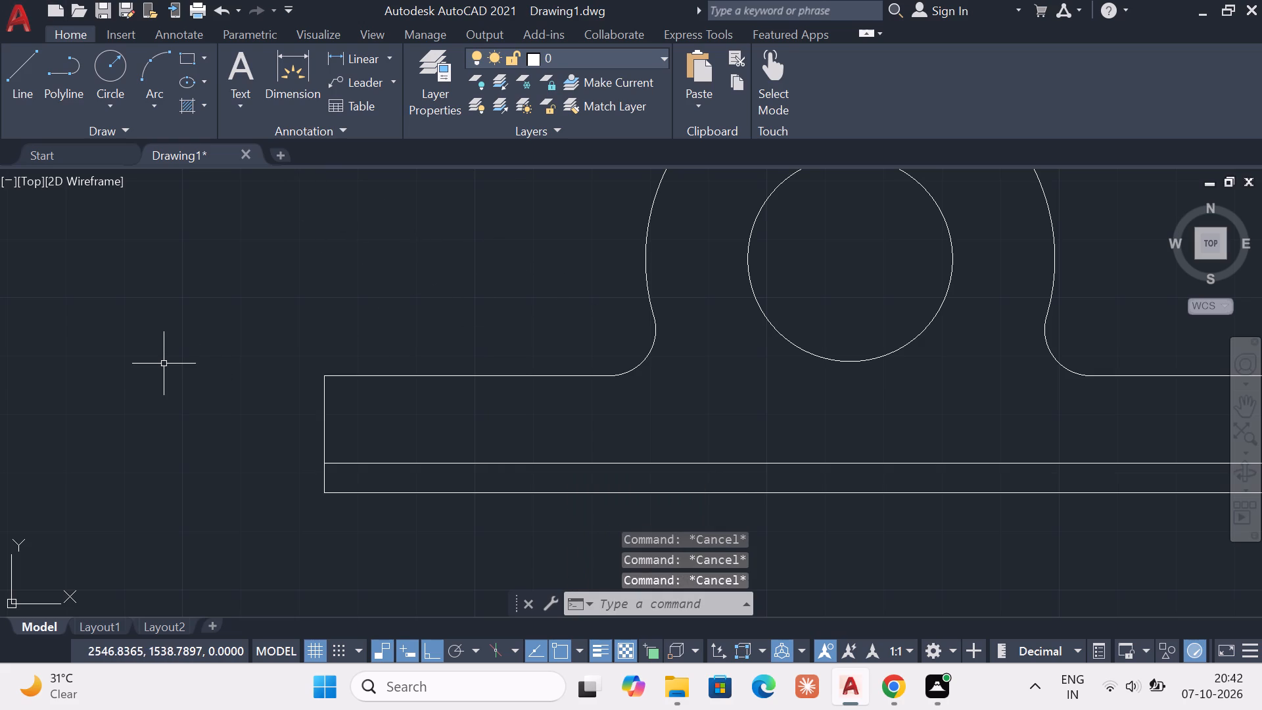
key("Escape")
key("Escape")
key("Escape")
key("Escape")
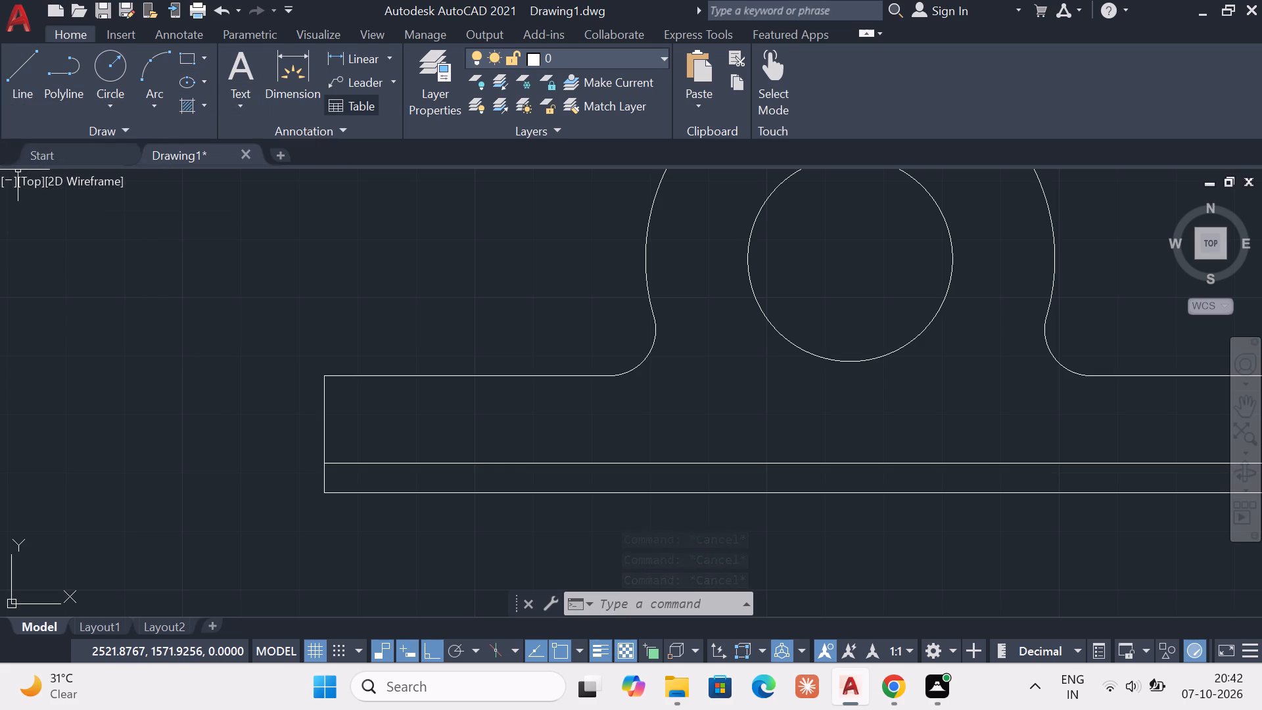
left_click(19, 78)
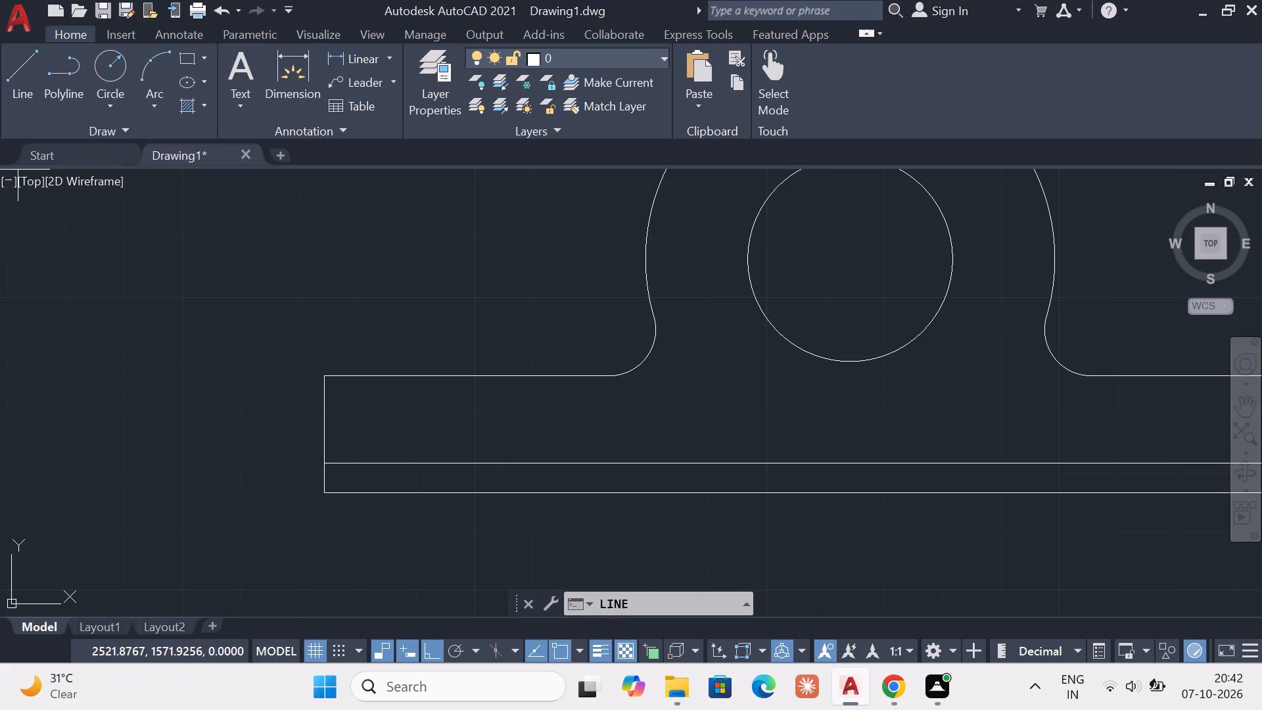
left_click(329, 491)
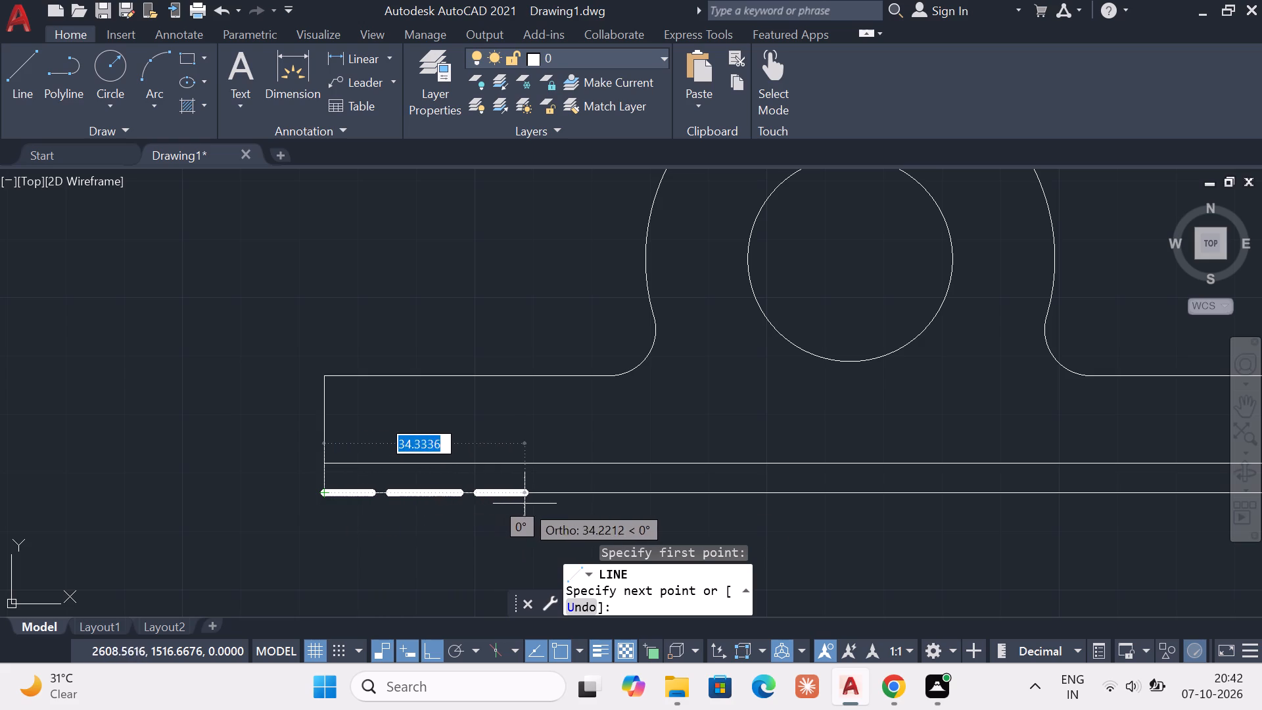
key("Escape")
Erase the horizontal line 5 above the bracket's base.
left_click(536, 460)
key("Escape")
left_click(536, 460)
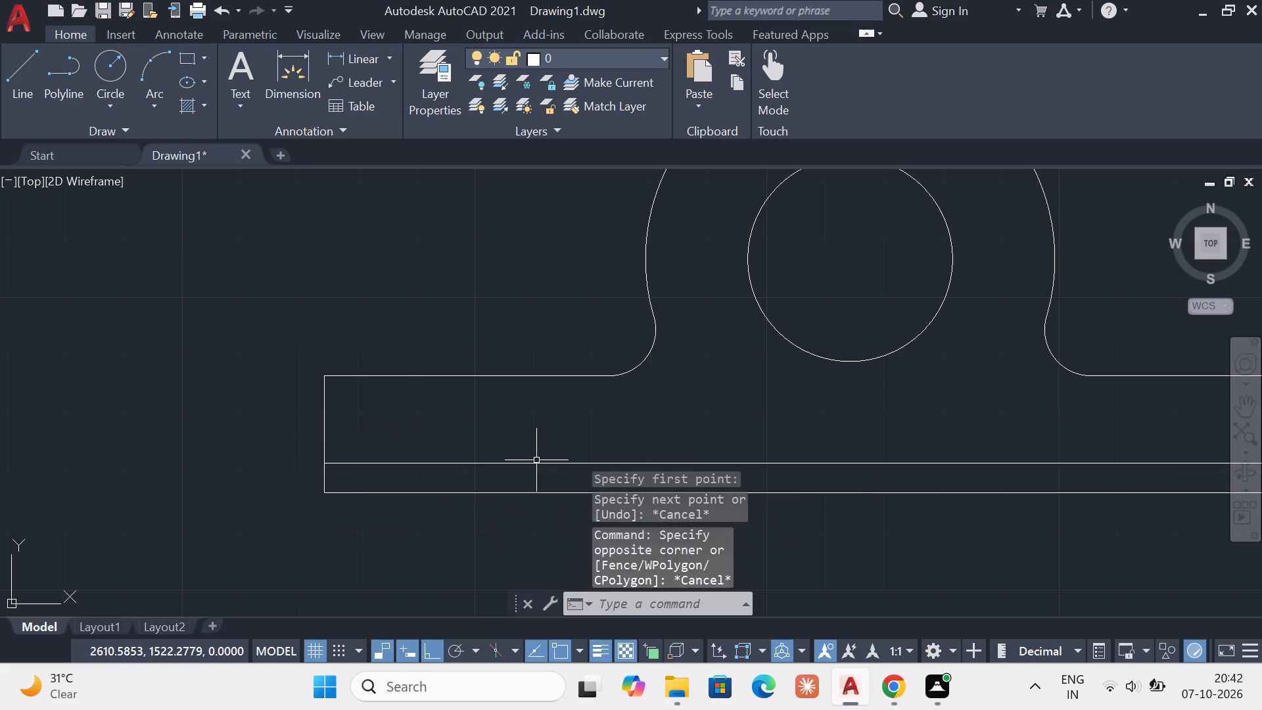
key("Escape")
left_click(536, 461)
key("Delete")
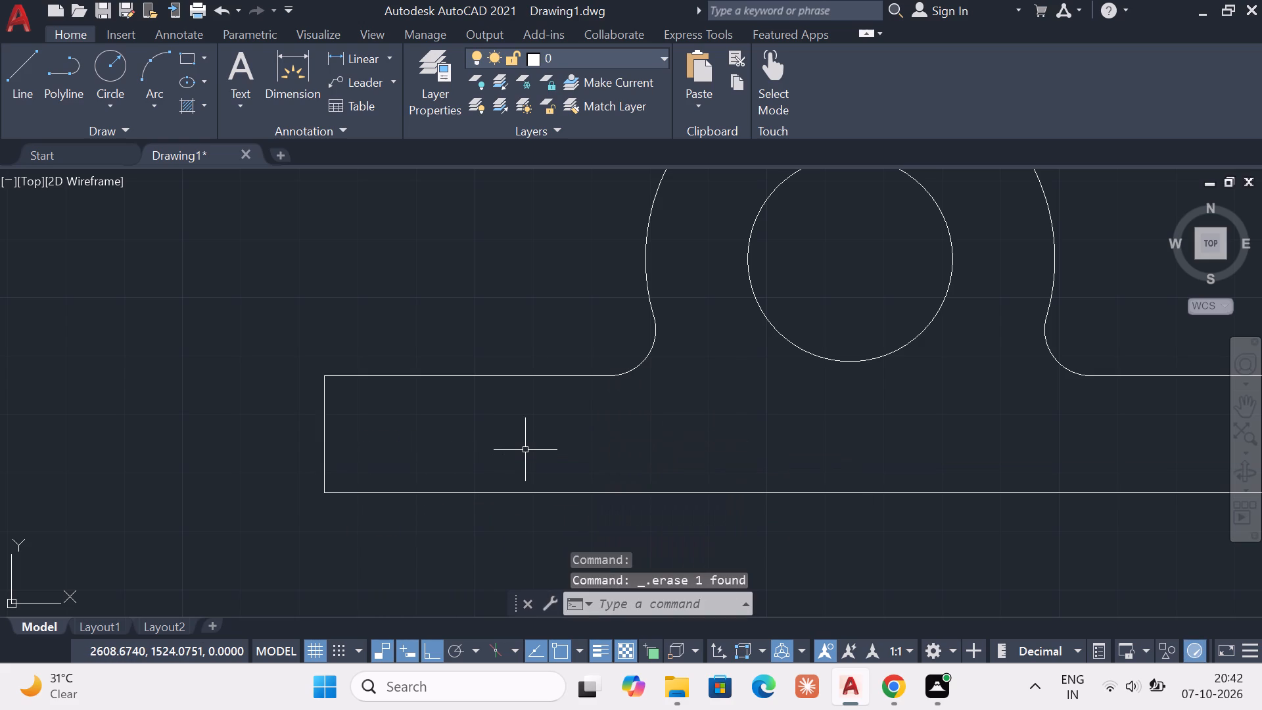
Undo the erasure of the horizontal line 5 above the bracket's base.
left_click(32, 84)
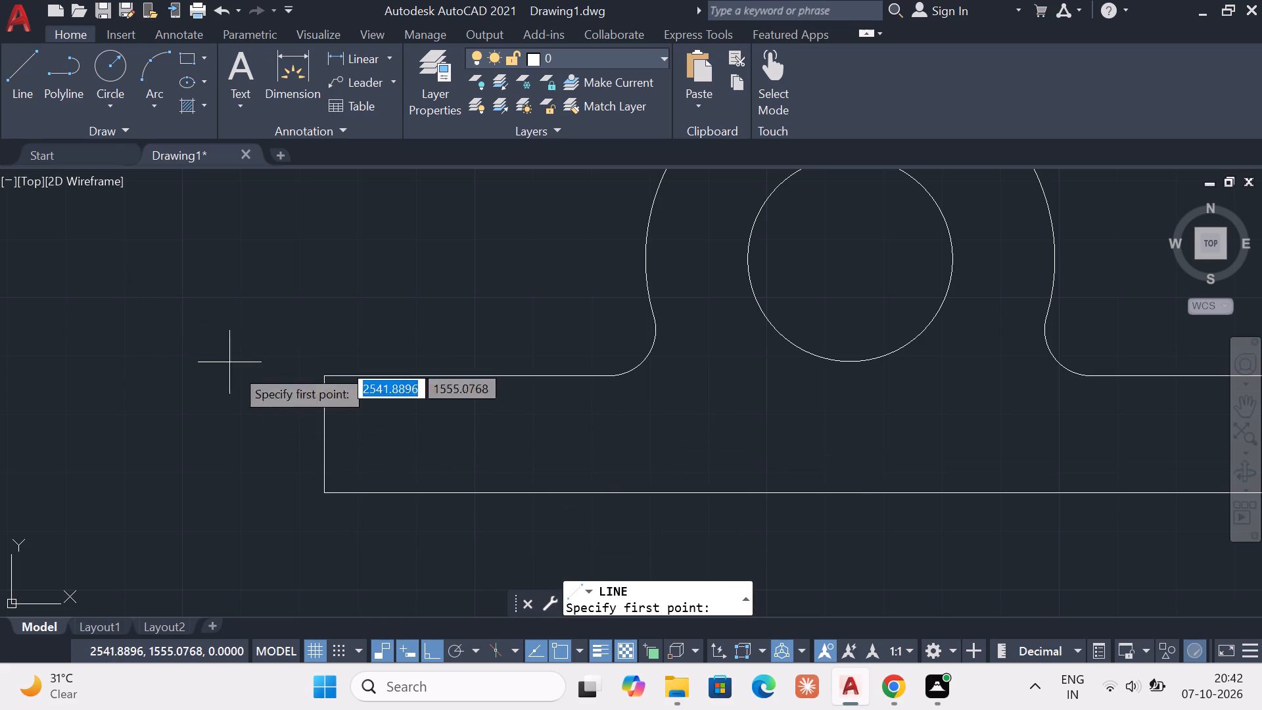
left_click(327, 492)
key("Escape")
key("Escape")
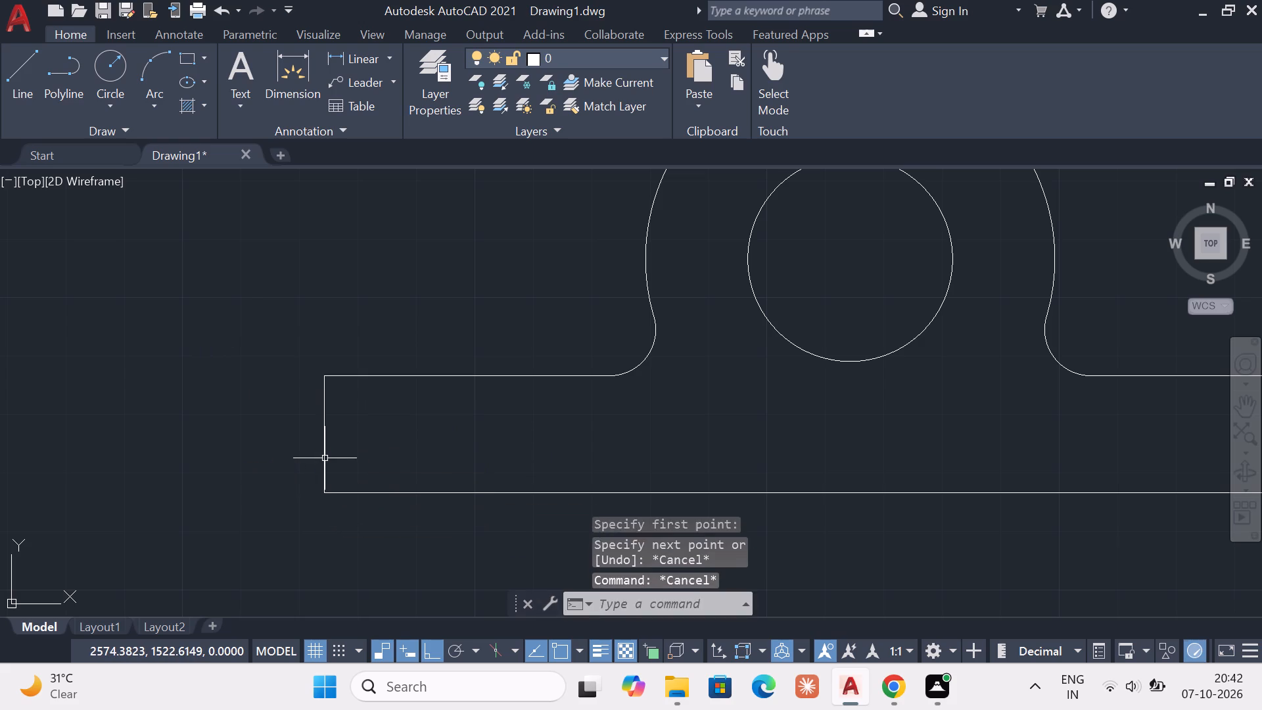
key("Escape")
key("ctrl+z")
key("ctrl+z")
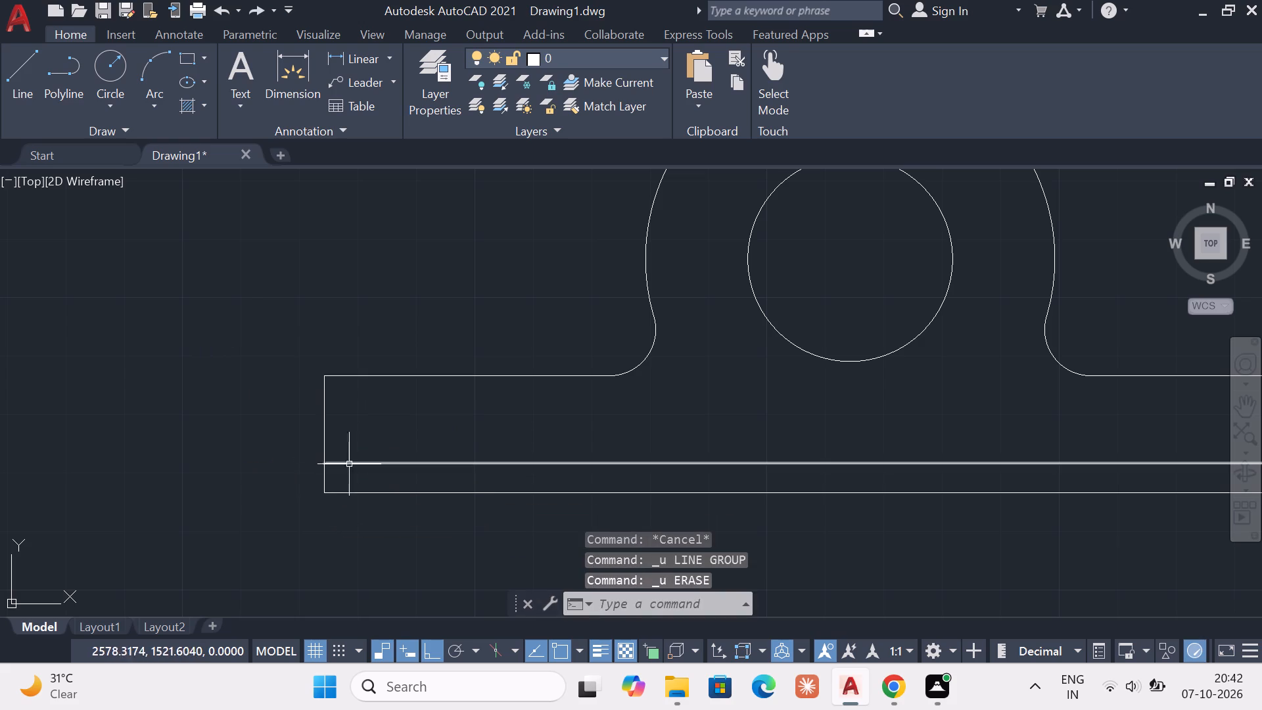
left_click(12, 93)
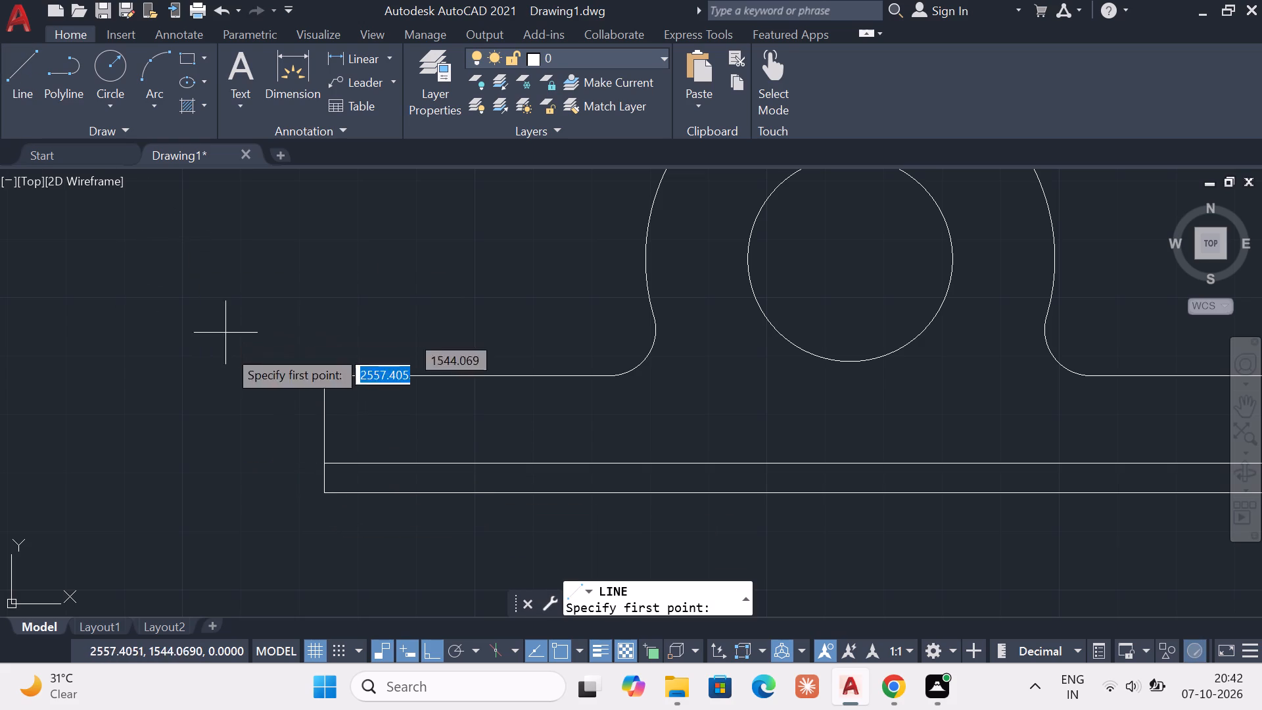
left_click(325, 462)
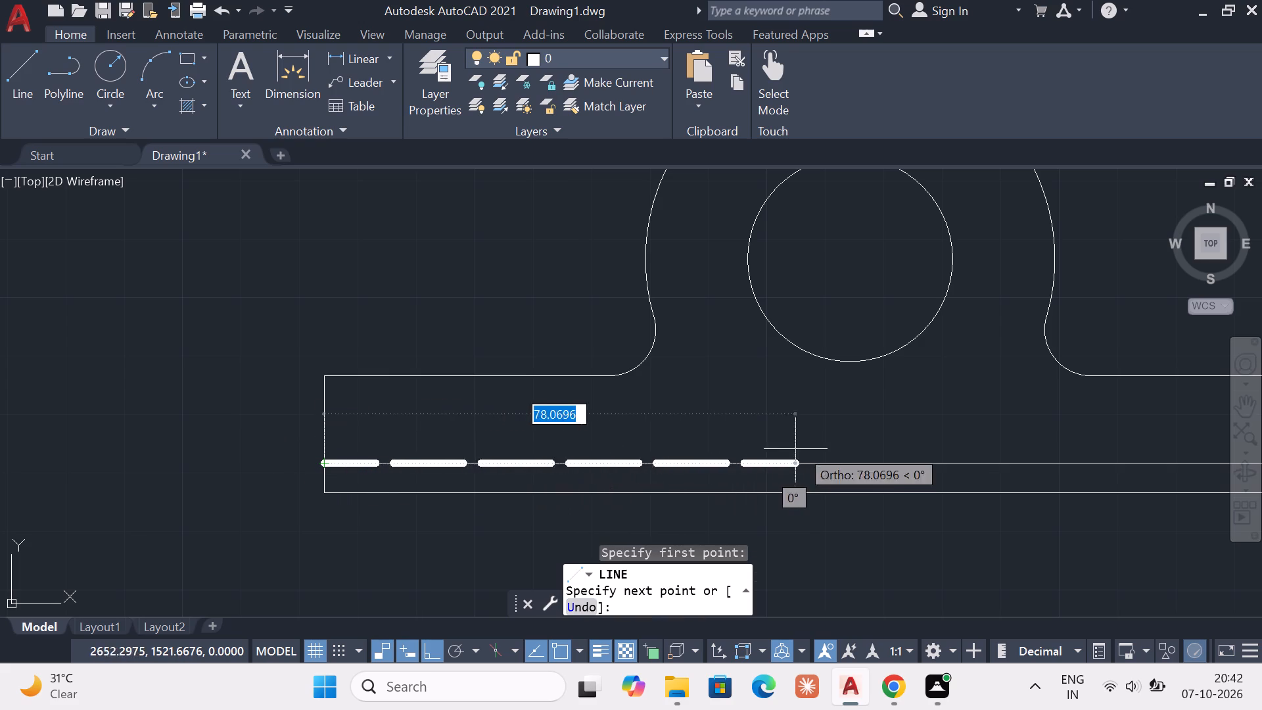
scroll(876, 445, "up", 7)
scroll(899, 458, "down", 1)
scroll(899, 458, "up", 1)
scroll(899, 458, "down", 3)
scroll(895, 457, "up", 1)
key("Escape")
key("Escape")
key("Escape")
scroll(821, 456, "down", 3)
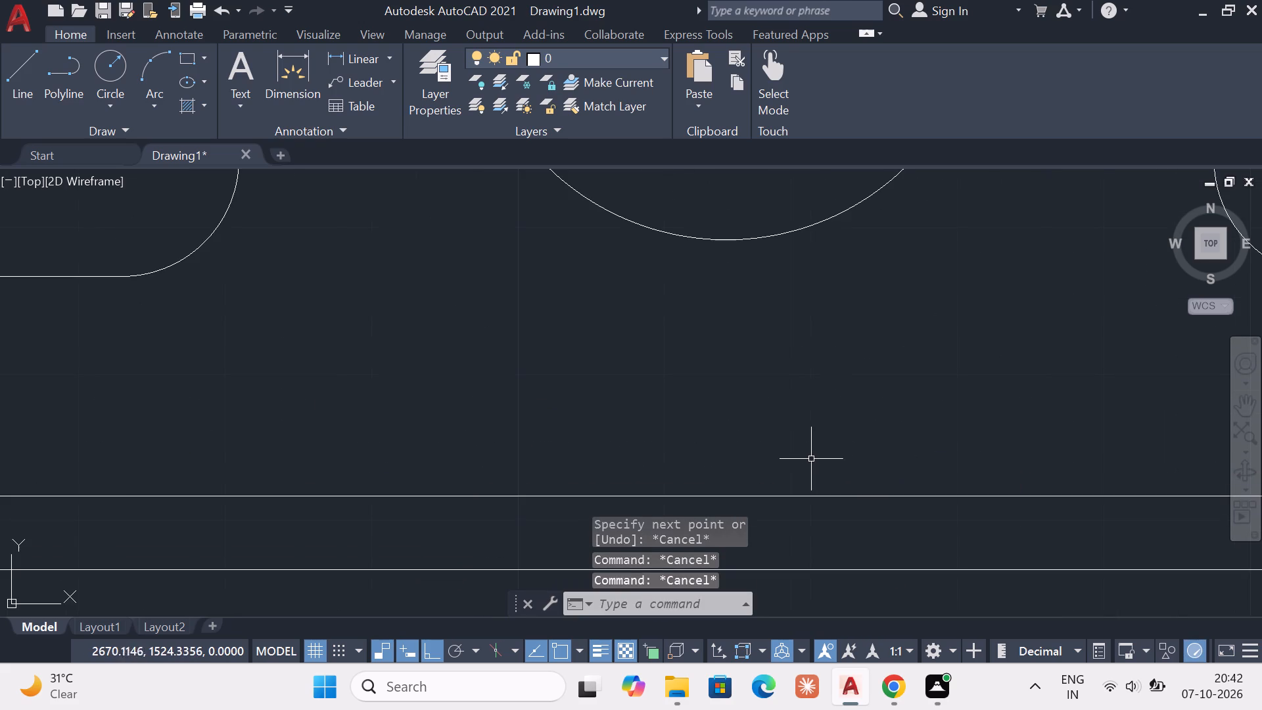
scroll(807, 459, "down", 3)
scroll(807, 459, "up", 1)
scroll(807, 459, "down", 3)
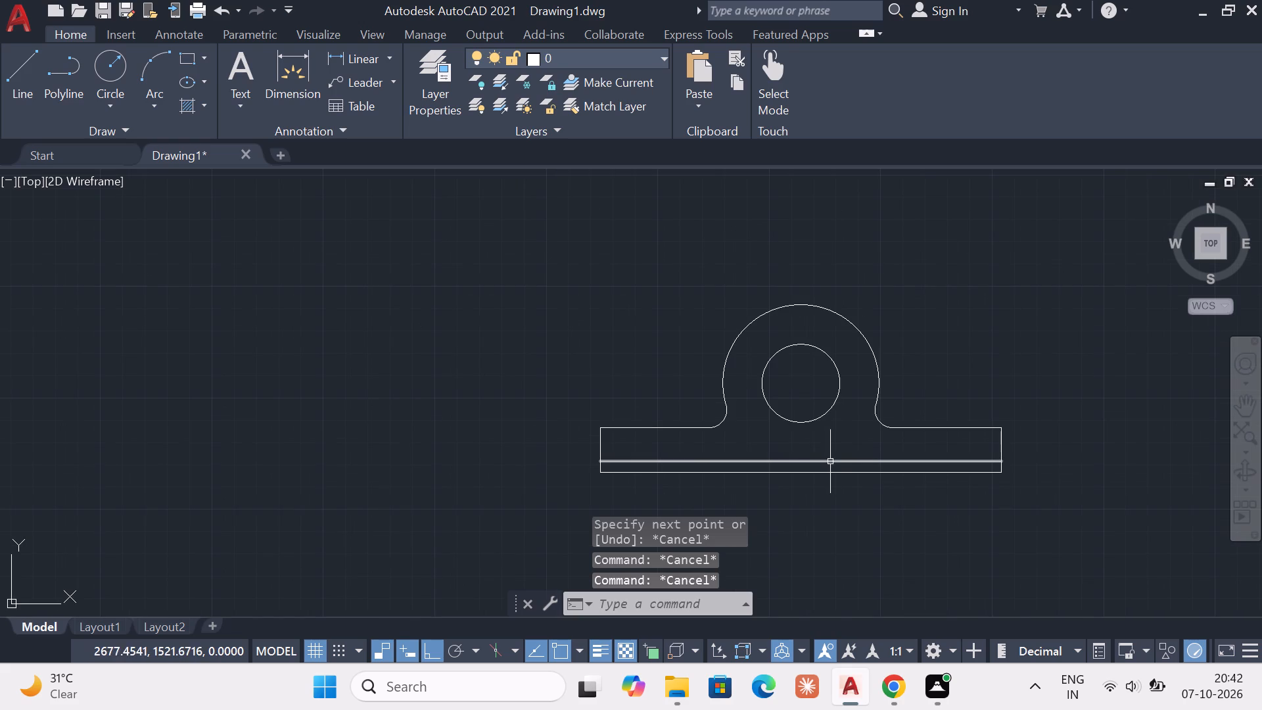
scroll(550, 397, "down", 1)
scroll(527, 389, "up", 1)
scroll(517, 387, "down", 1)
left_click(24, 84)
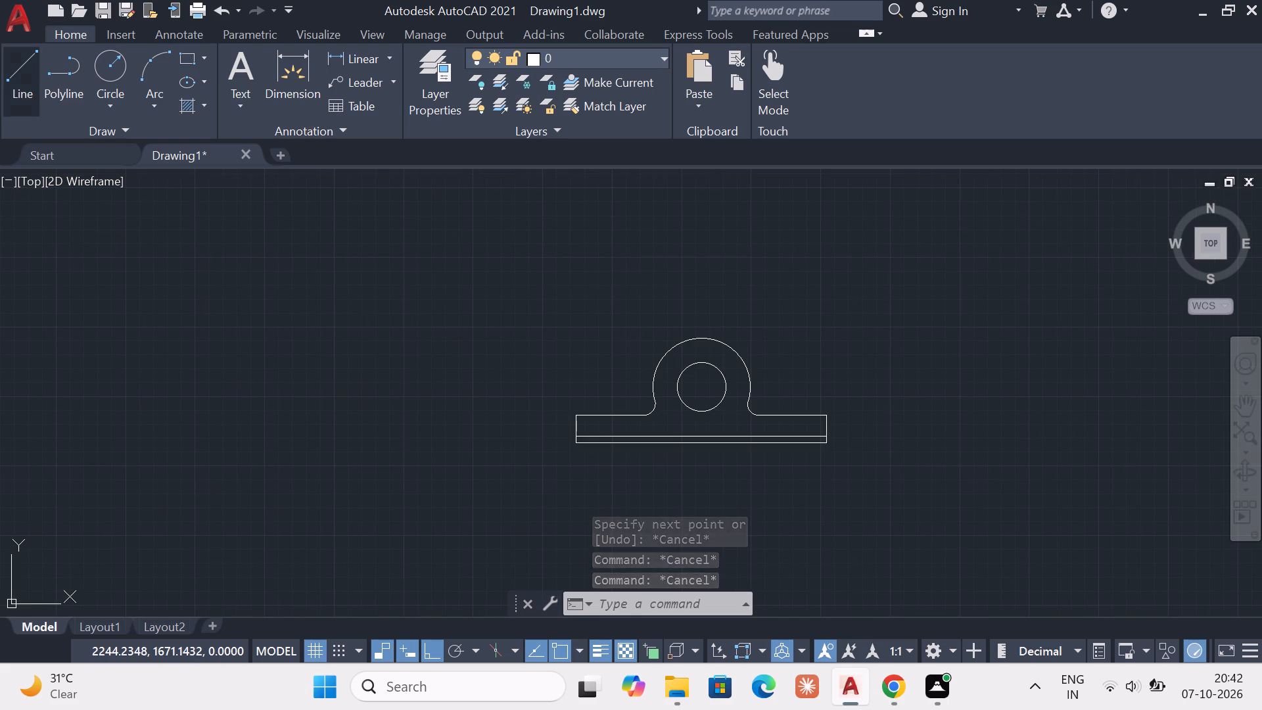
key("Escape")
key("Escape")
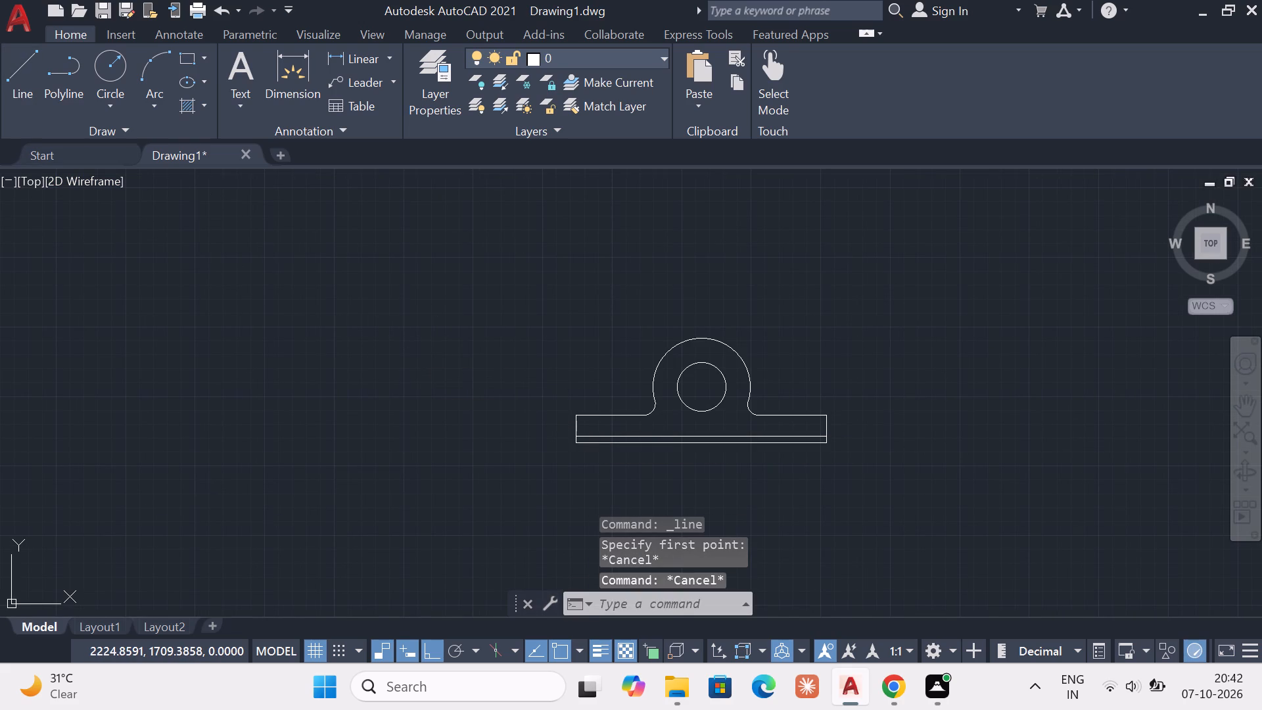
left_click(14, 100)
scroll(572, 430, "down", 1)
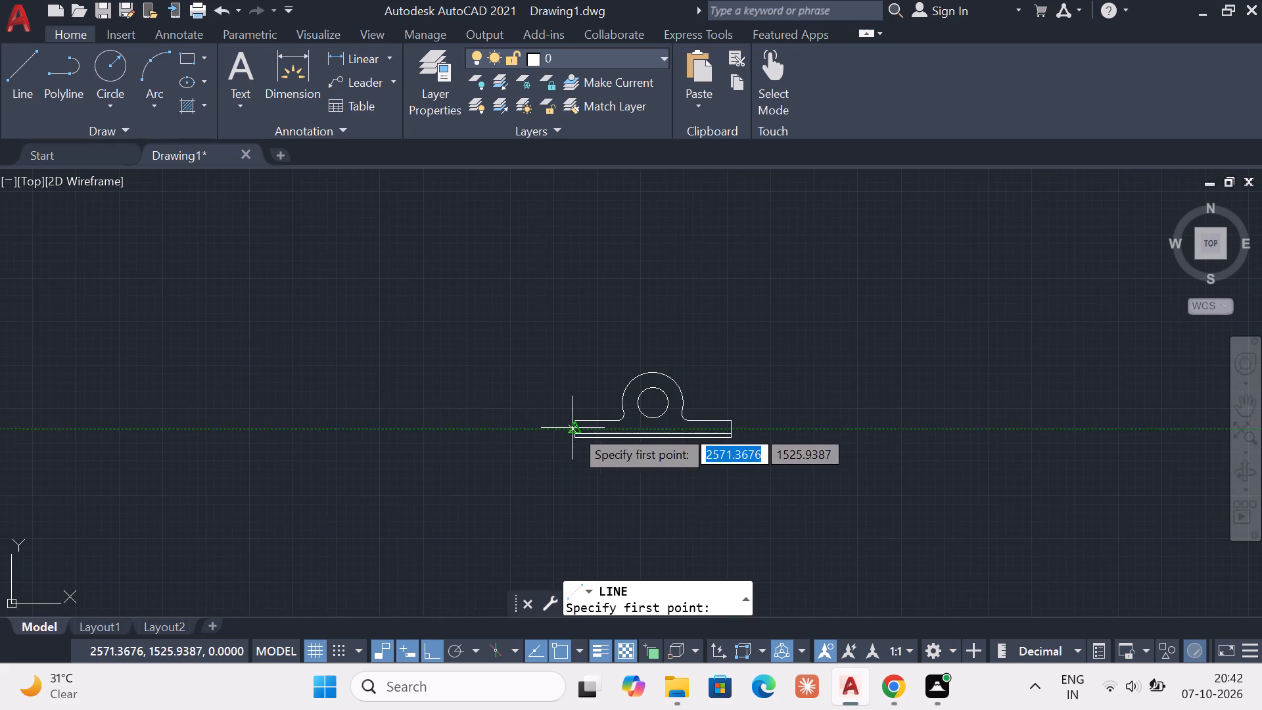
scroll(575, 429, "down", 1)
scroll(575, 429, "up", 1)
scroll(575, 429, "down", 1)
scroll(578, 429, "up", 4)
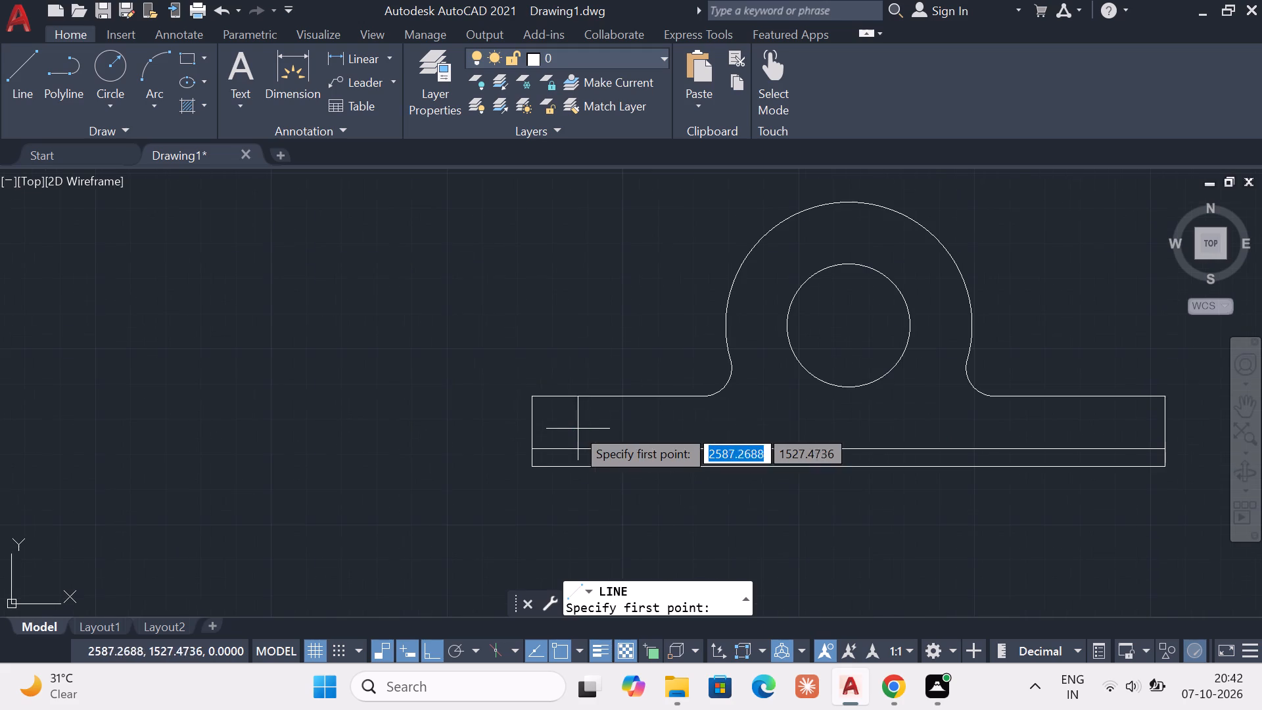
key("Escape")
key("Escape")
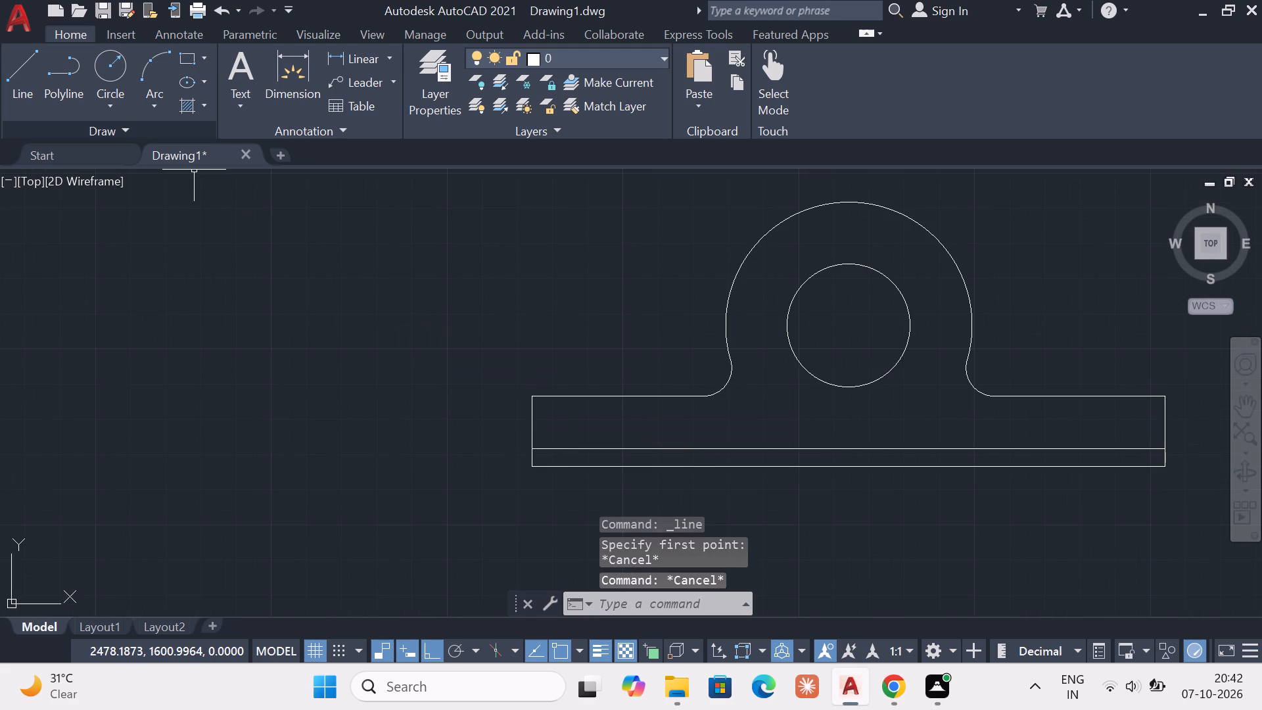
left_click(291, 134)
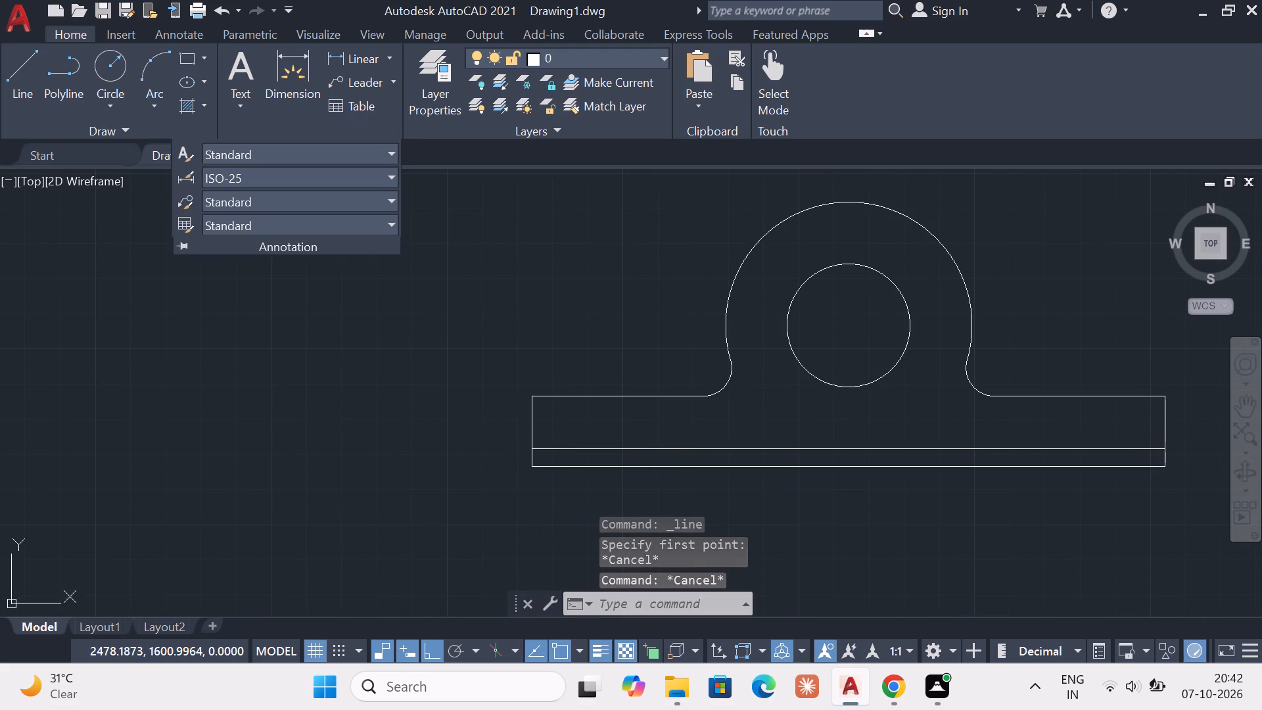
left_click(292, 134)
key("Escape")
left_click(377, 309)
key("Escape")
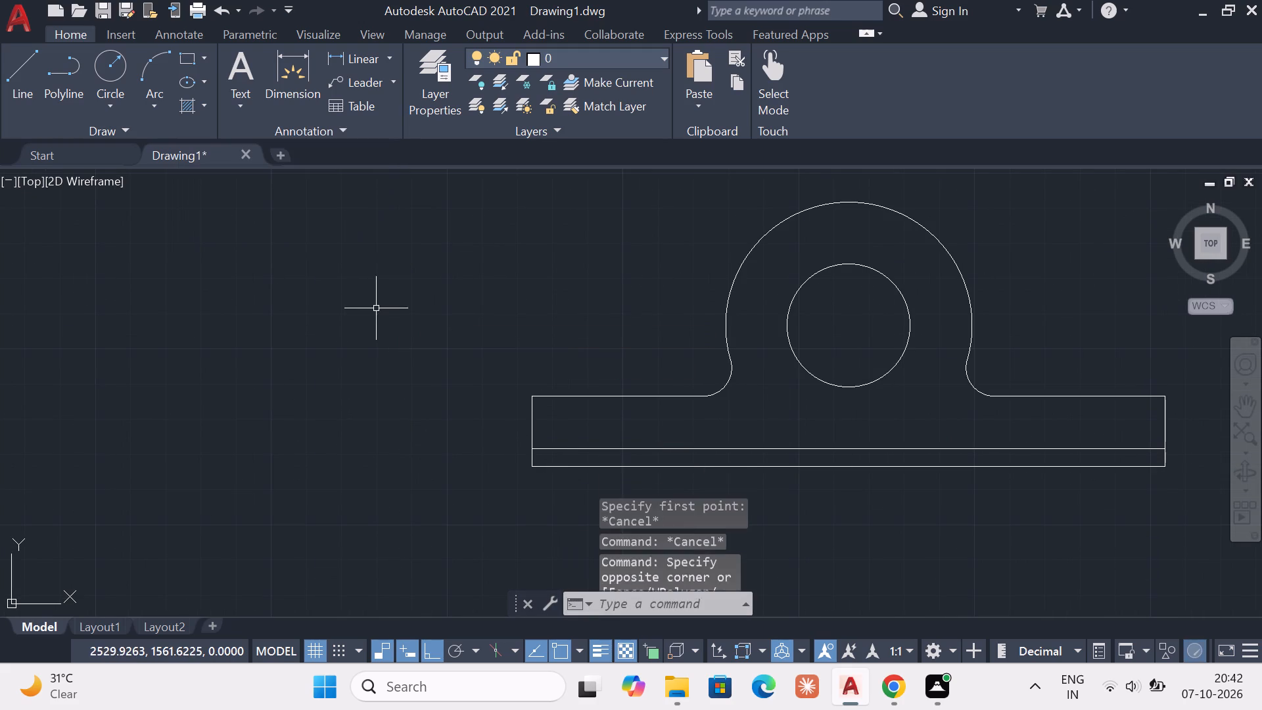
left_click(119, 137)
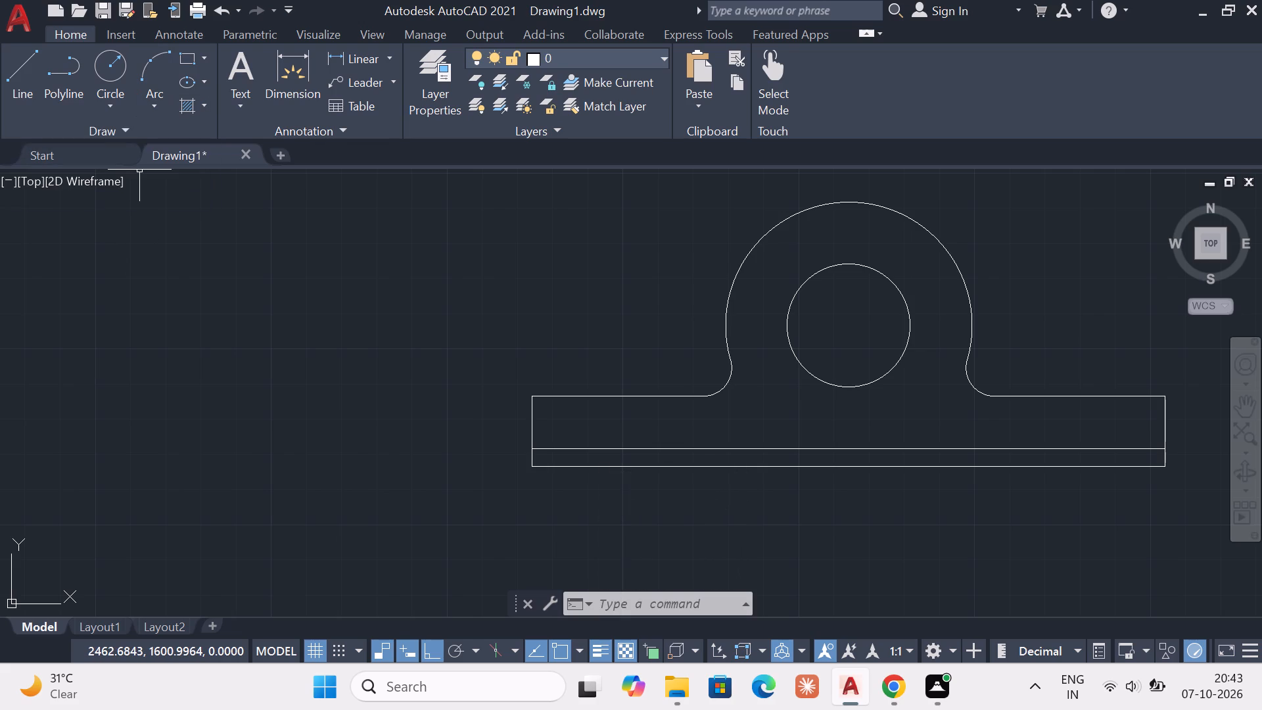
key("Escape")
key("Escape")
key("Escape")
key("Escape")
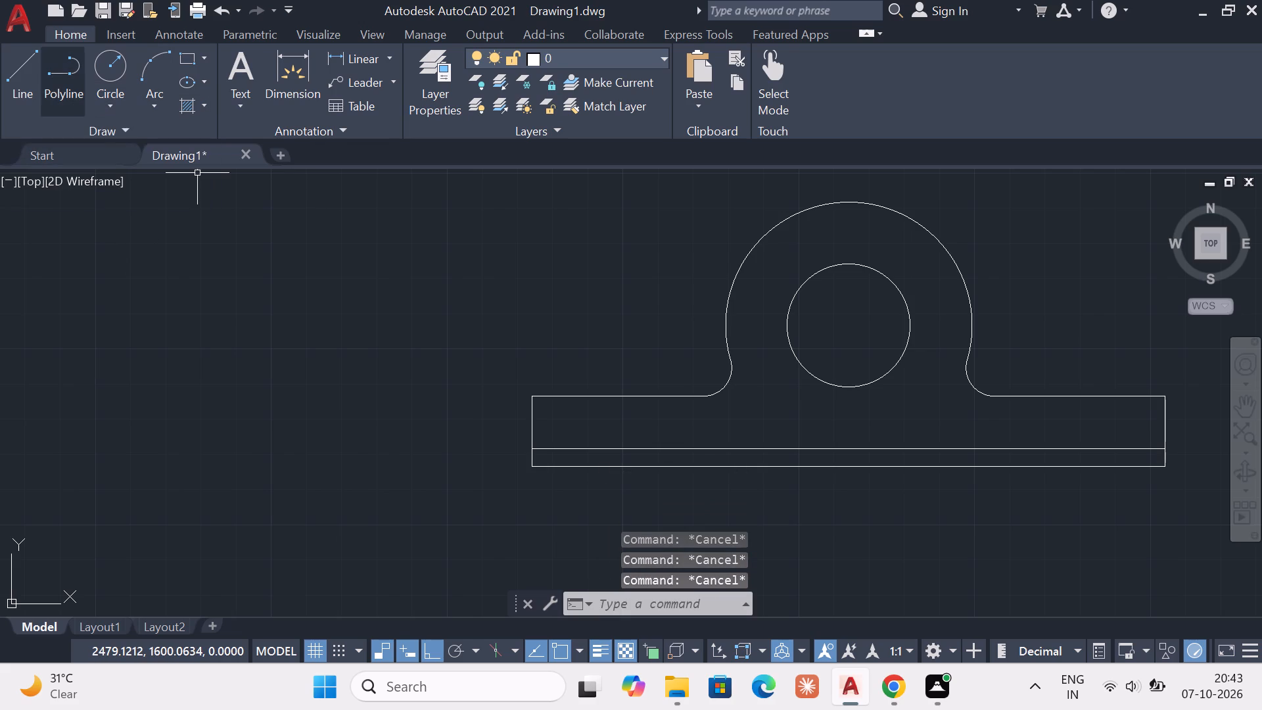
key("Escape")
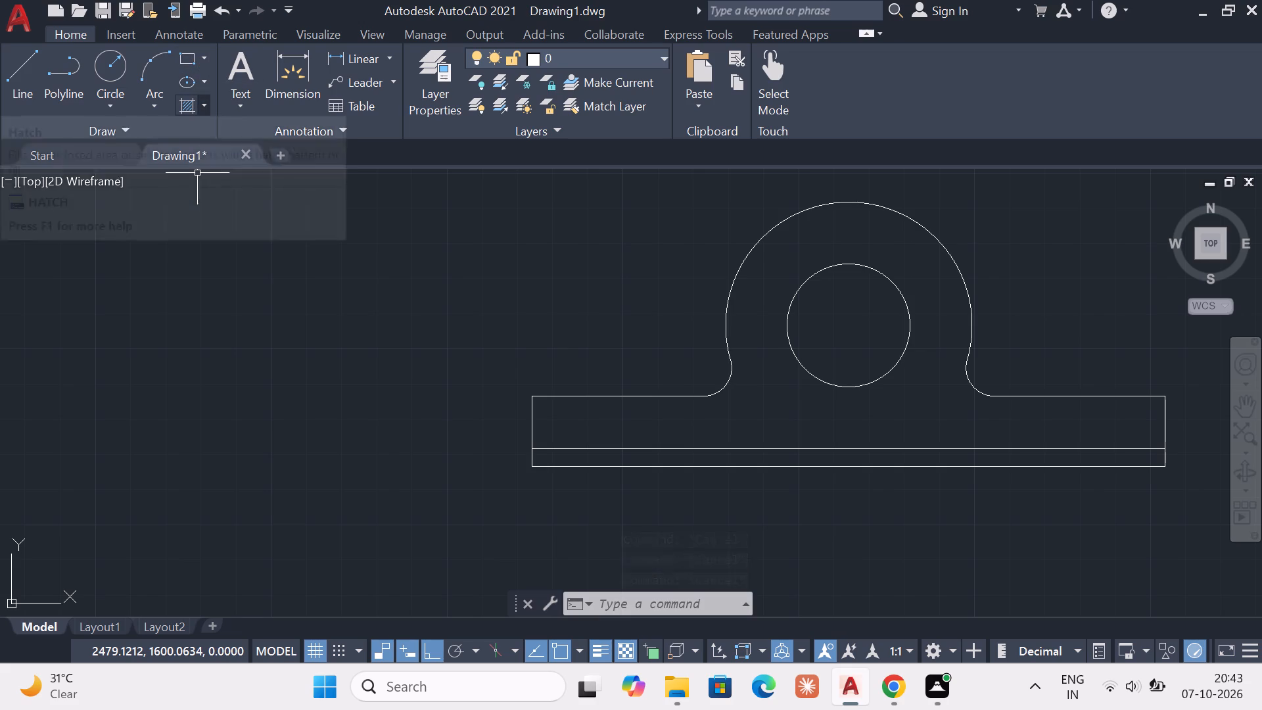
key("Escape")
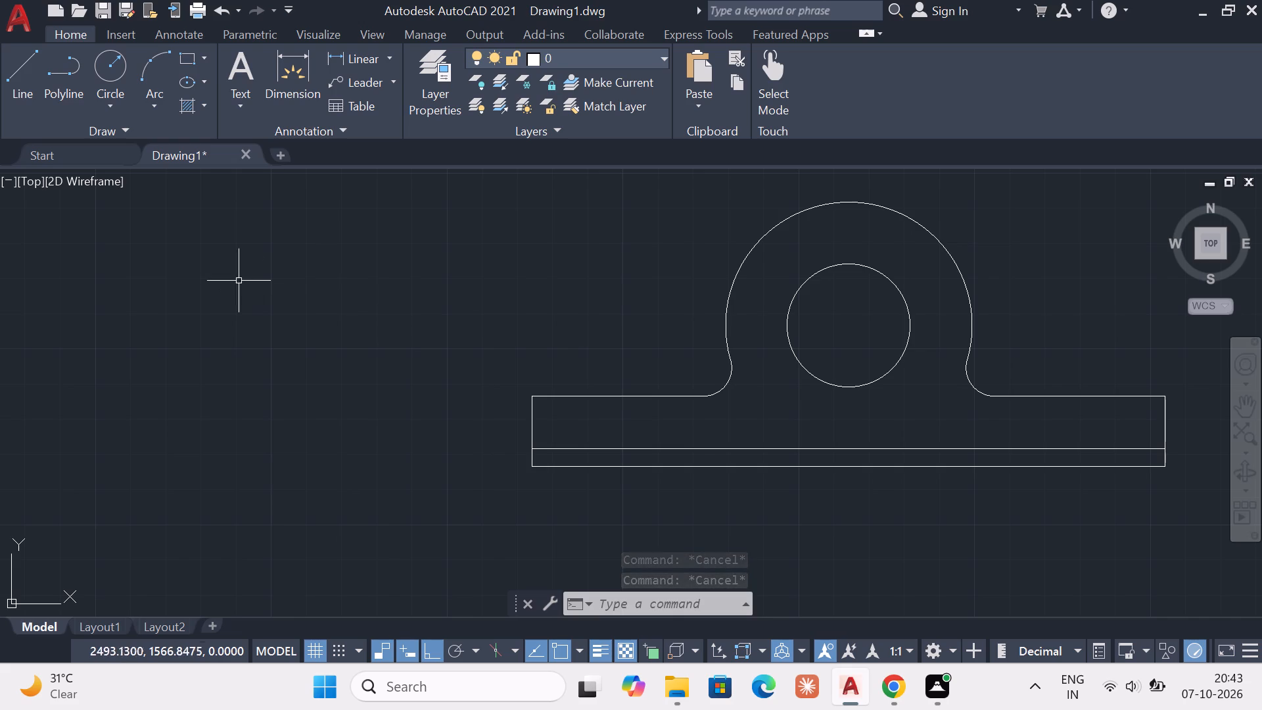
Show the Modify, Block and Properties panels on the Home ribbon.
right_click(938, 88)
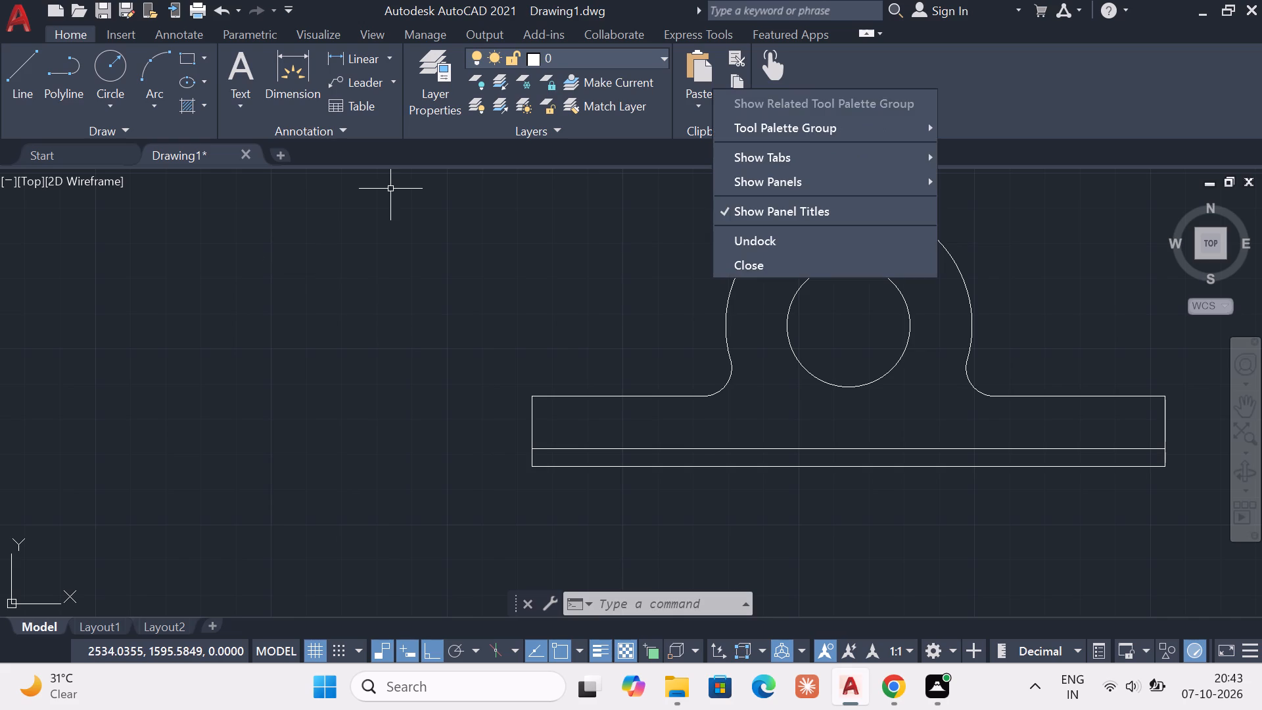
left_click(887, 149)
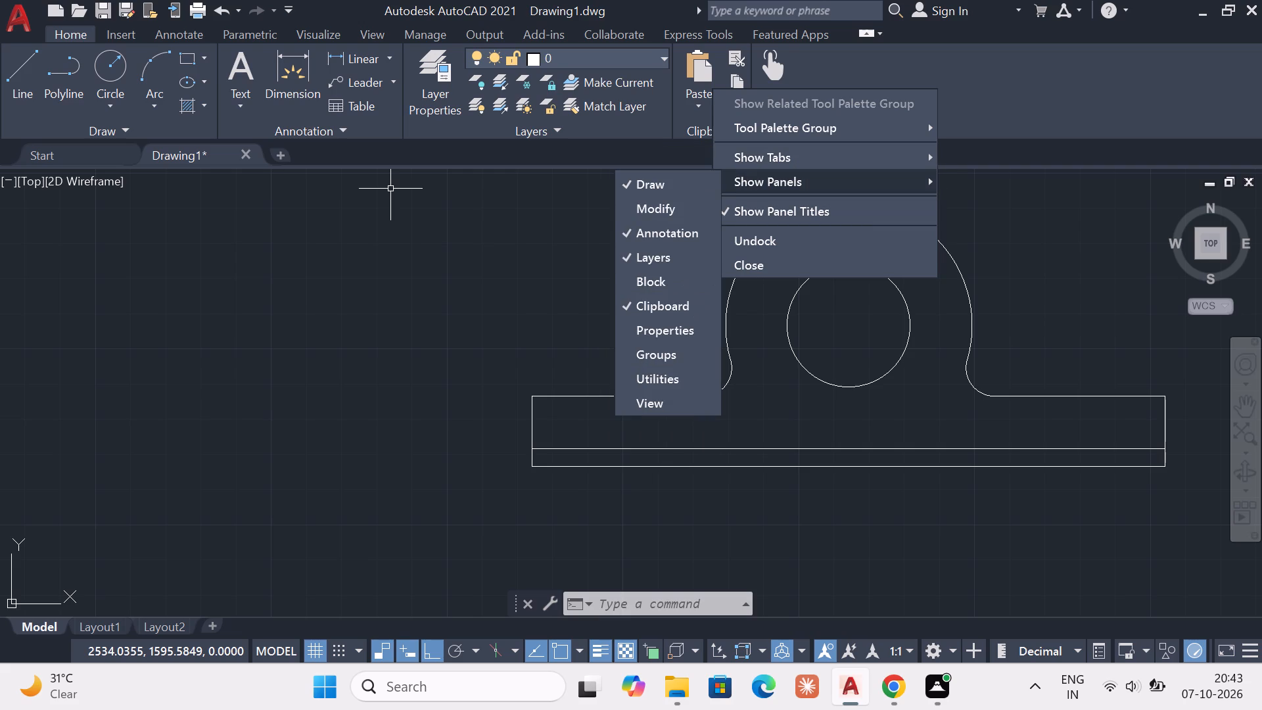
left_click(655, 210)
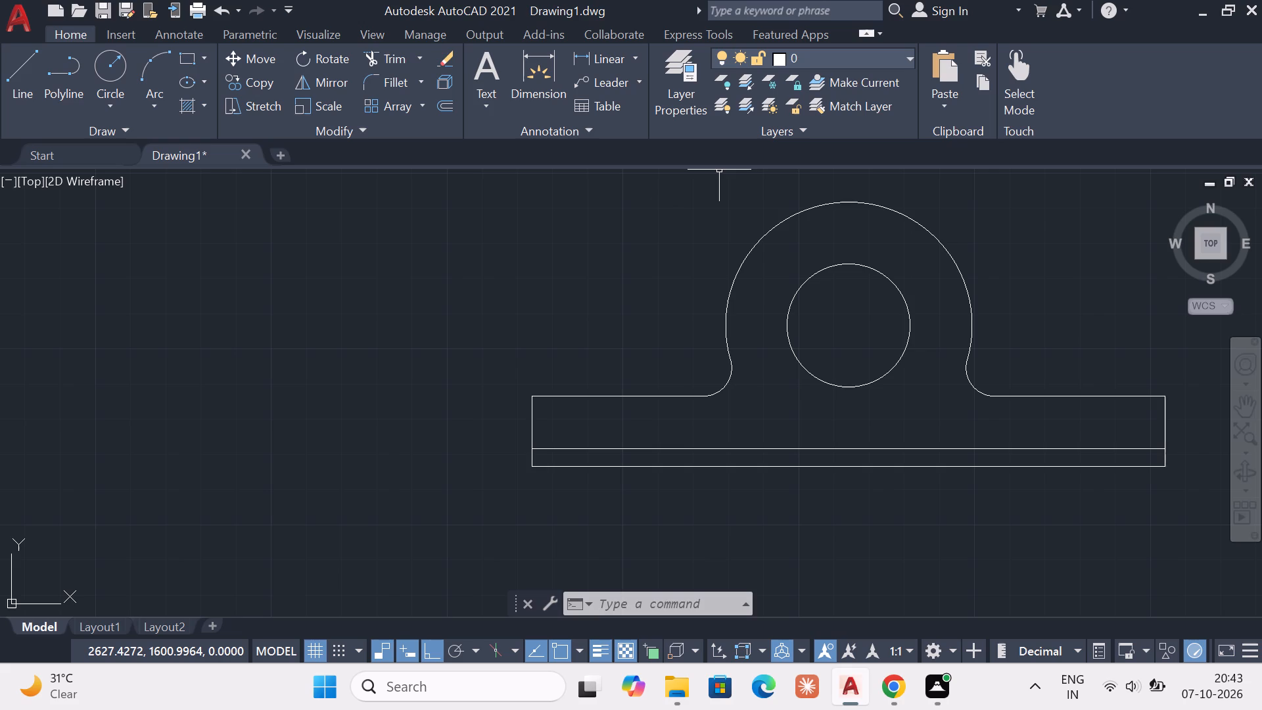
right_click(1113, 89)
left_click(1017, 176)
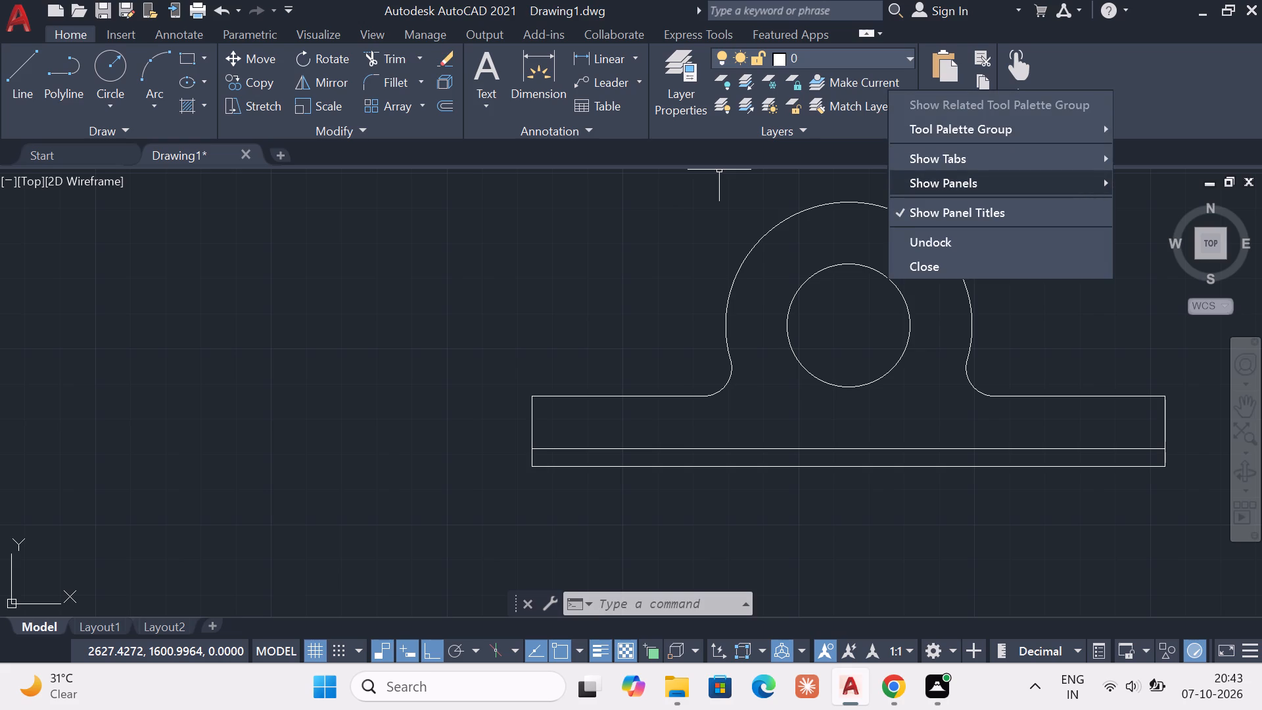
left_click(856, 275)
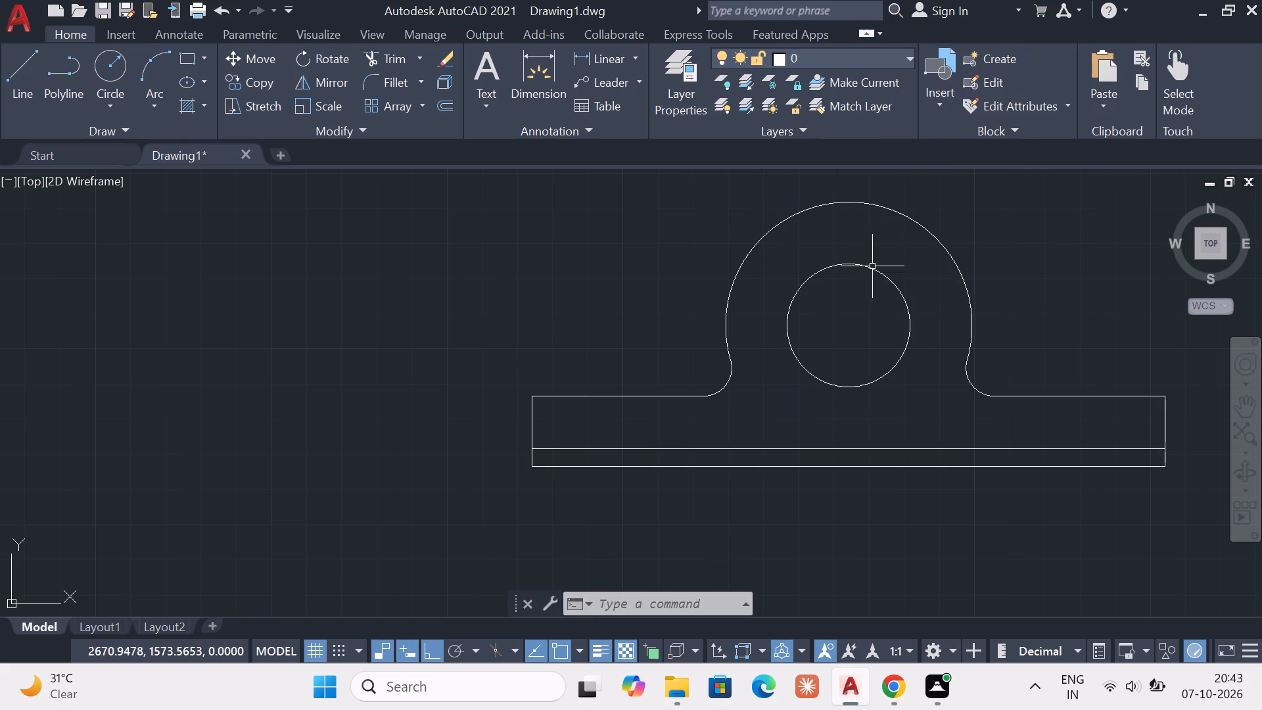
right_click(1244, 91)
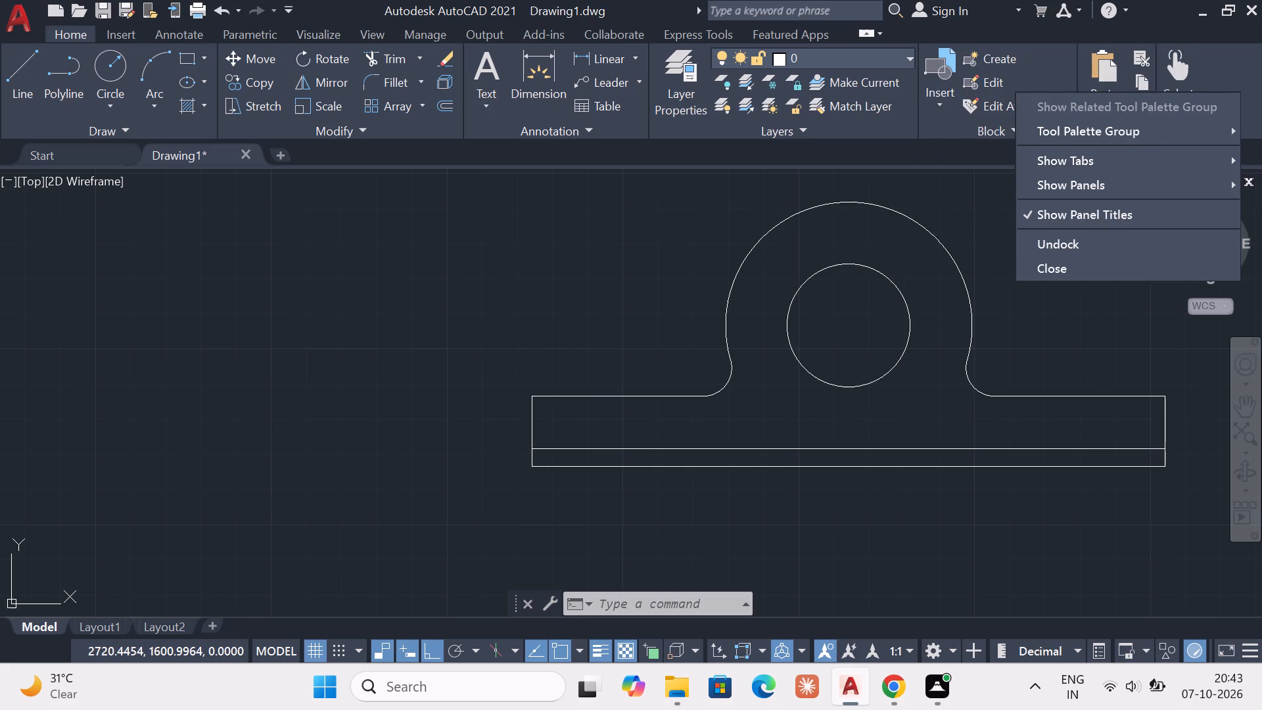
left_click(1135, 177)
left_click(983, 333)
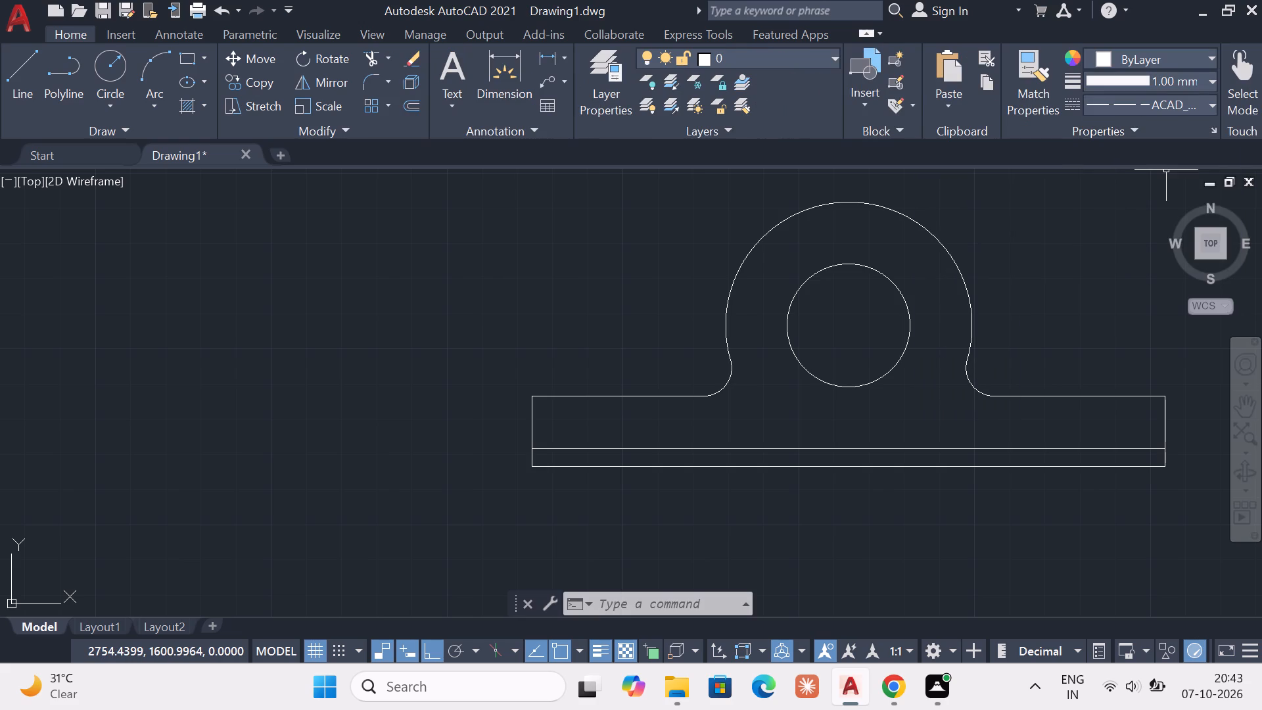
Set the current lineweight to ByLayer.
scroll(996, 125, "down", 3)
left_click(1203, 85)
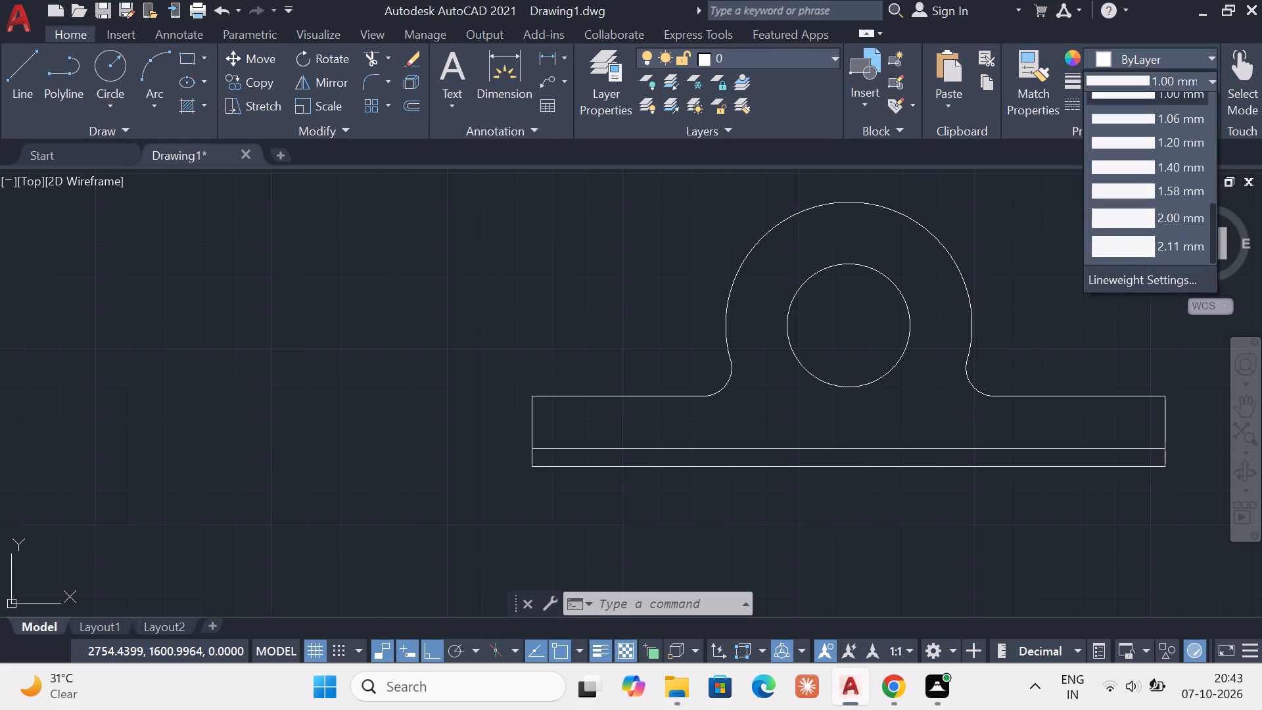
scroll(1155, 135, "down", 1)
scroll(1154, 135, "up", 1)
scroll(1154, 135, "down", 1)
scroll(1154, 135, "up", 8)
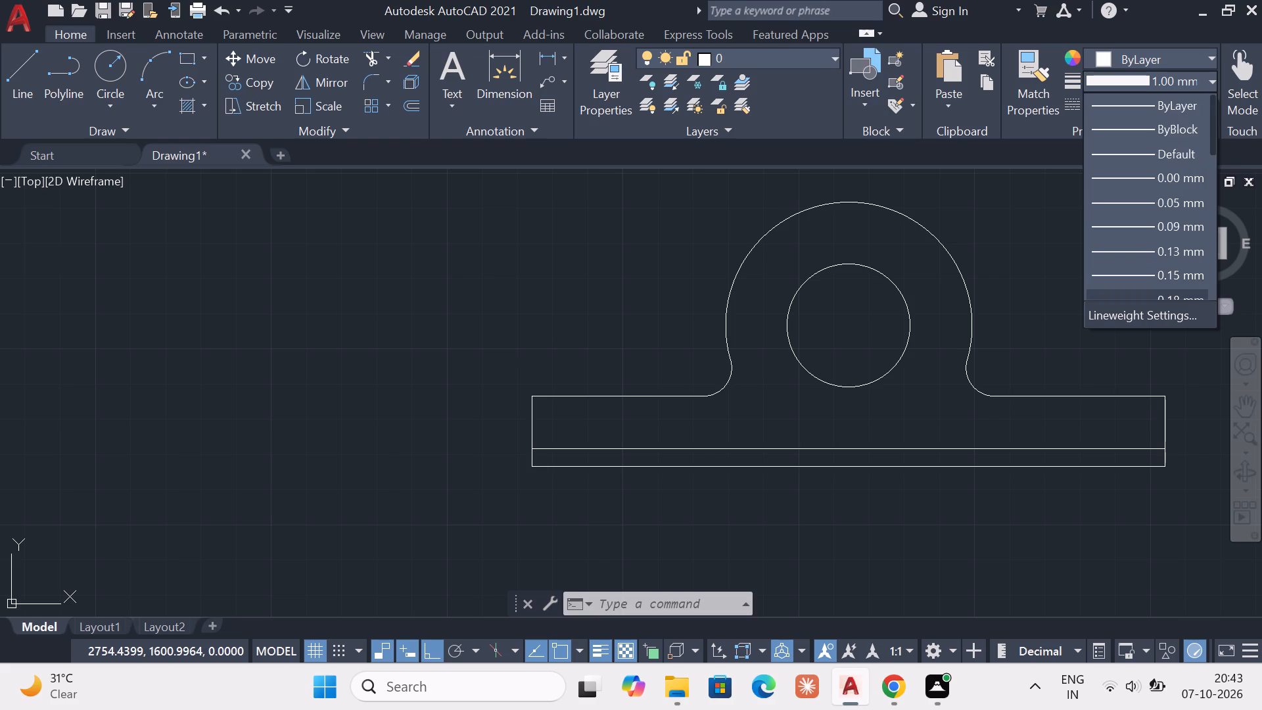
scroll(1152, 137, "up", 3)
scroll(1151, 137, "down", 1)
scroll(1151, 137, "up", 1)
scroll(1151, 137, "down", 2)
scroll(1151, 137, "up", 1)
scroll(1151, 137, "down", 1)
scroll(1151, 137, "up", 2)
scroll(1151, 137, "down", 1)
scroll(1151, 137, "up", 2)
left_click(1175, 106)
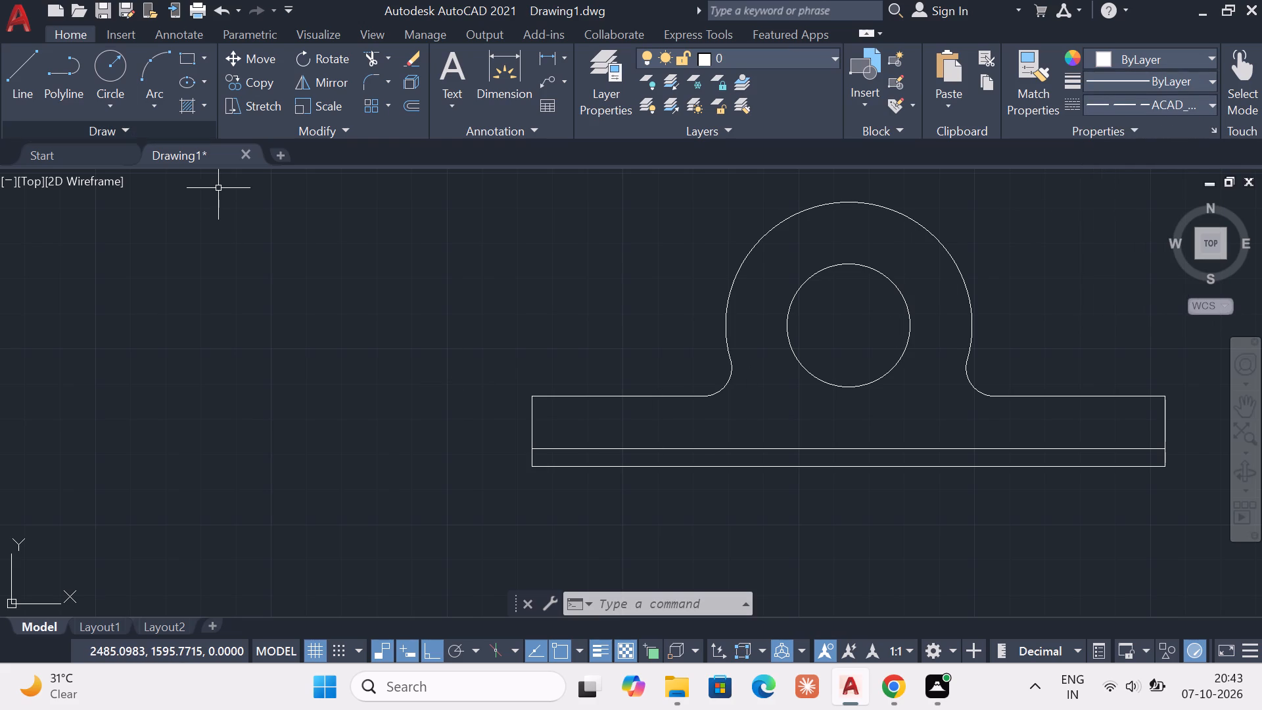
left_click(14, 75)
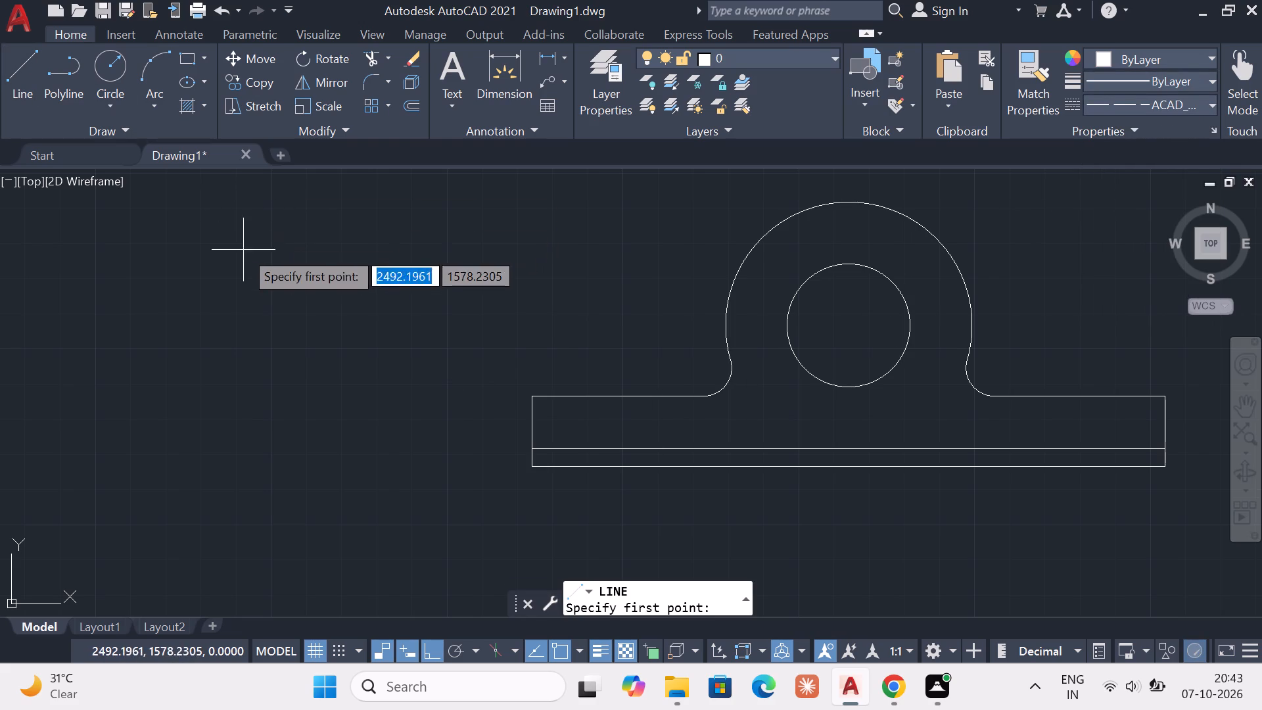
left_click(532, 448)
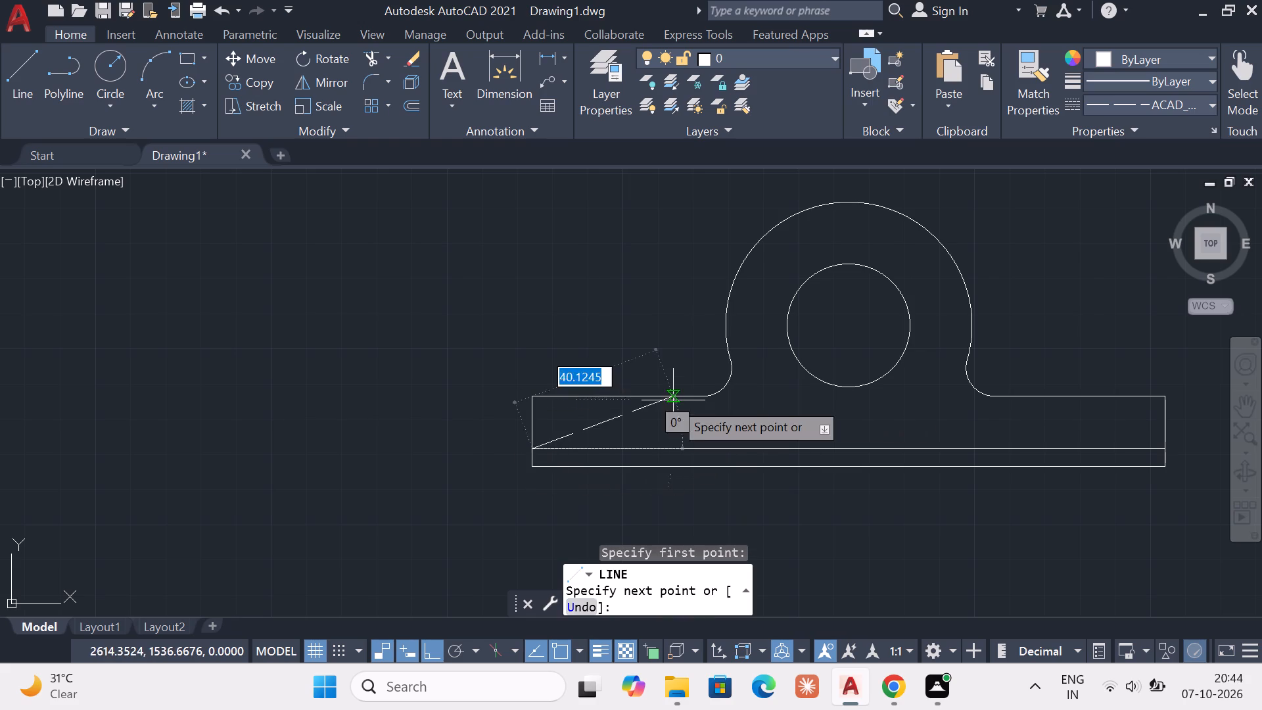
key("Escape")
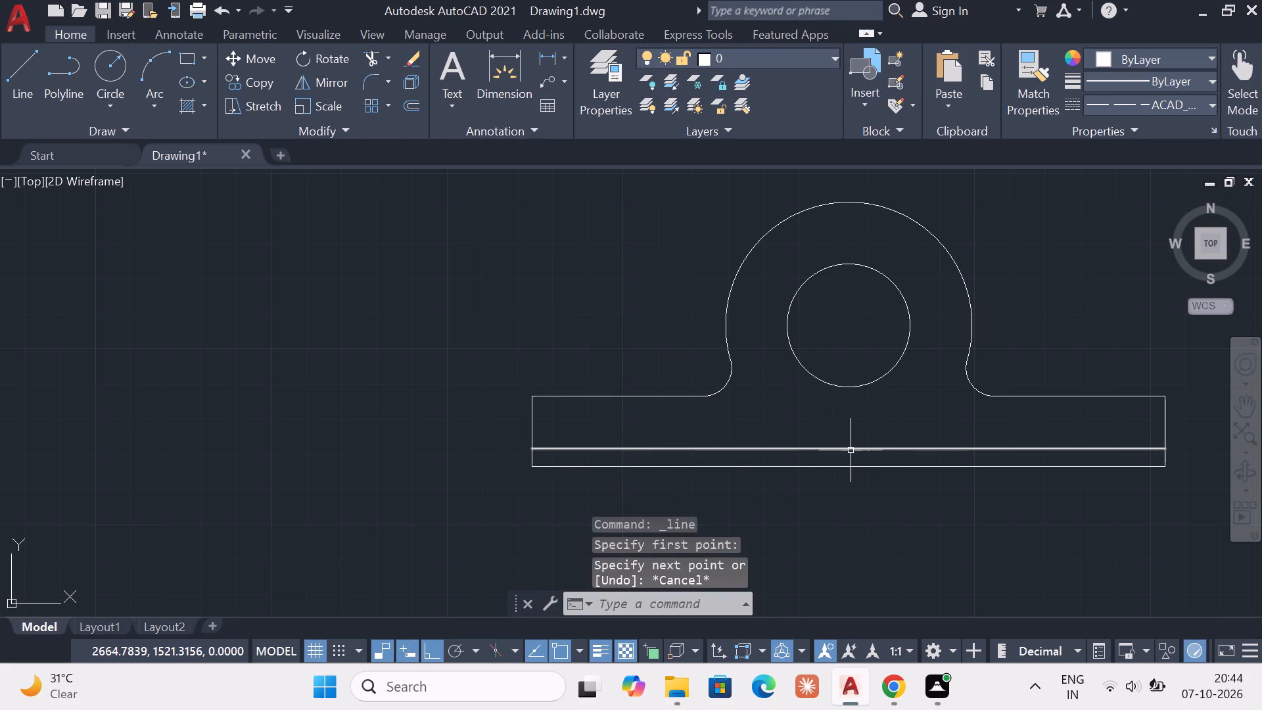
Erase the continuous horizontal line 5 above the bracket's base.
left_click(851, 450)
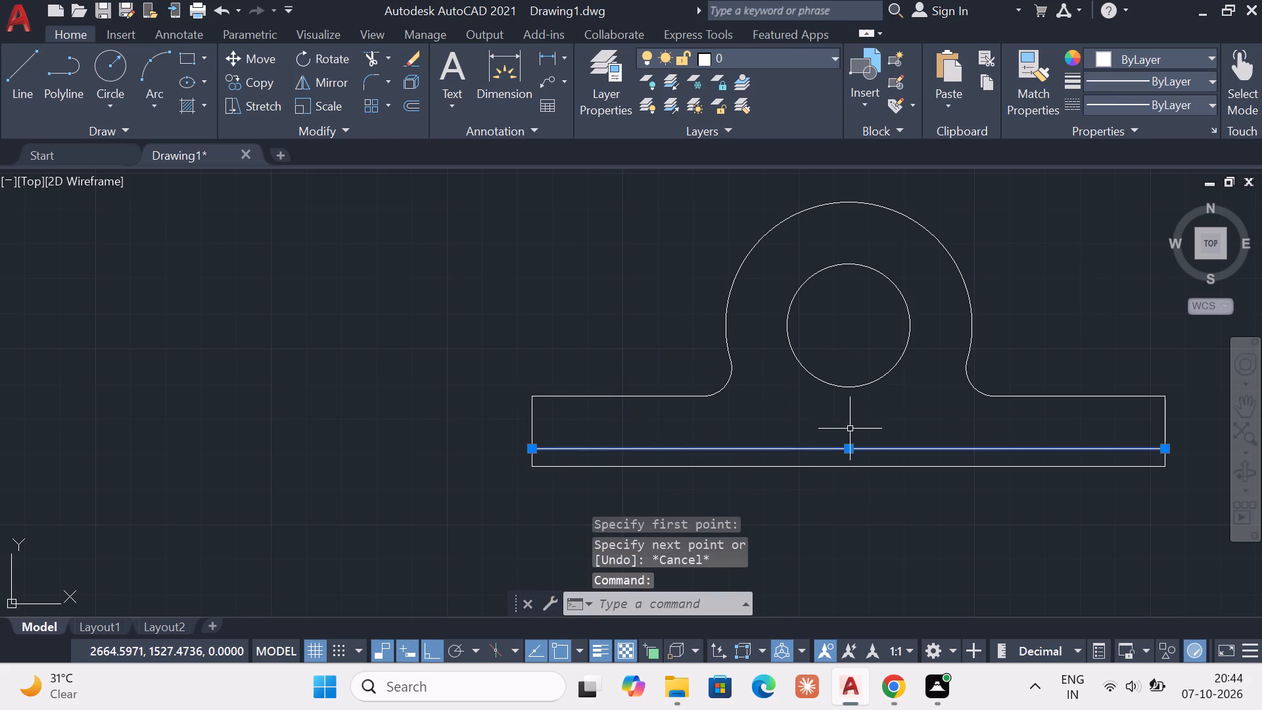
key("Delete")
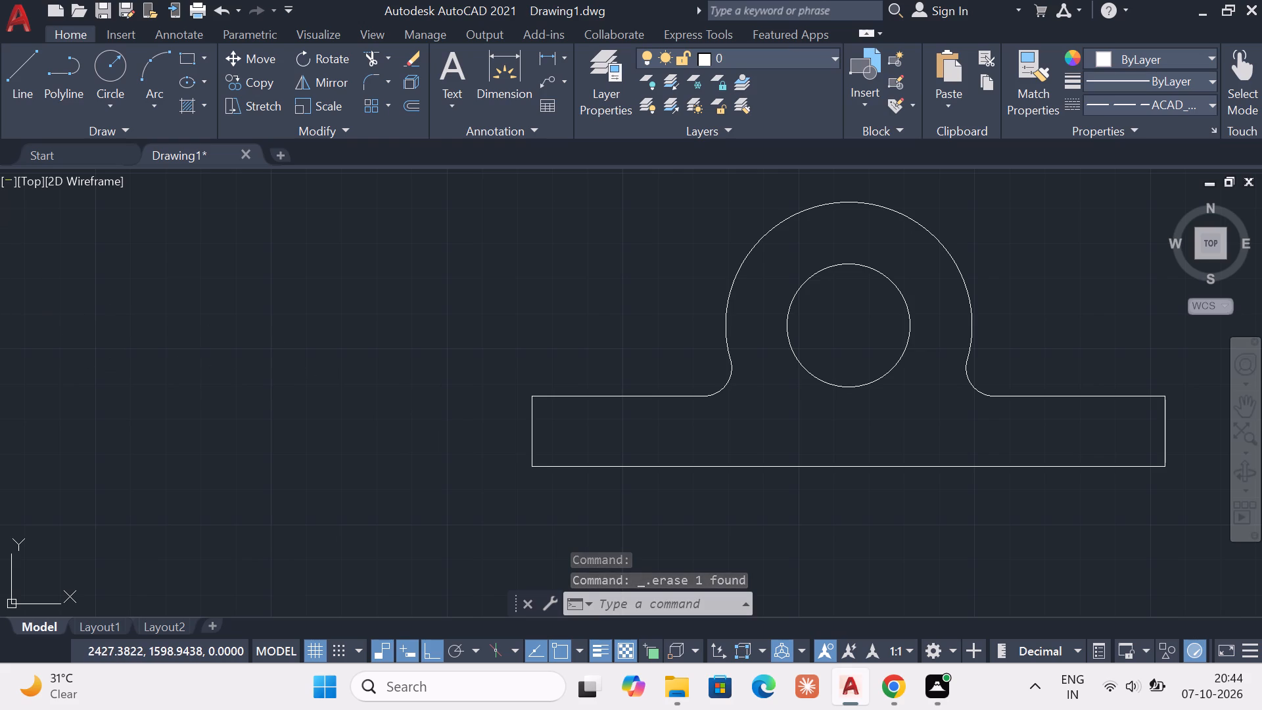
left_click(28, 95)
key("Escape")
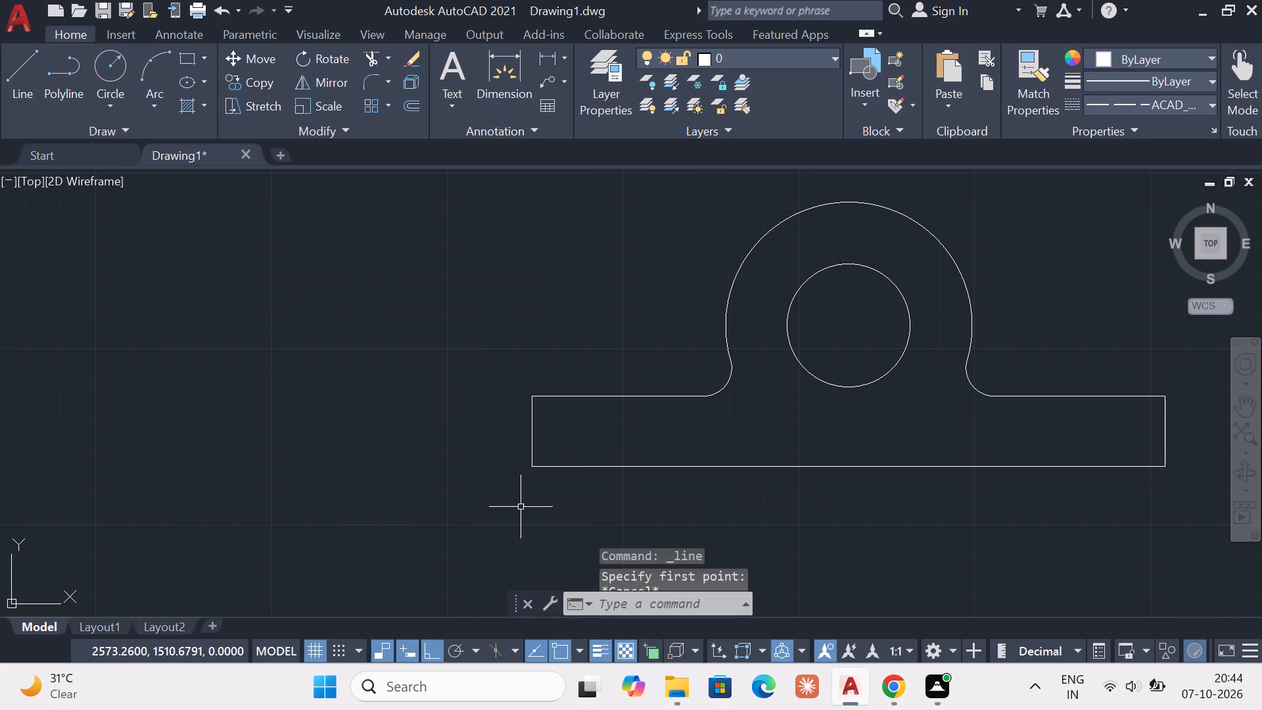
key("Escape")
Turn off the lineweight display.
left_click(592, 646)
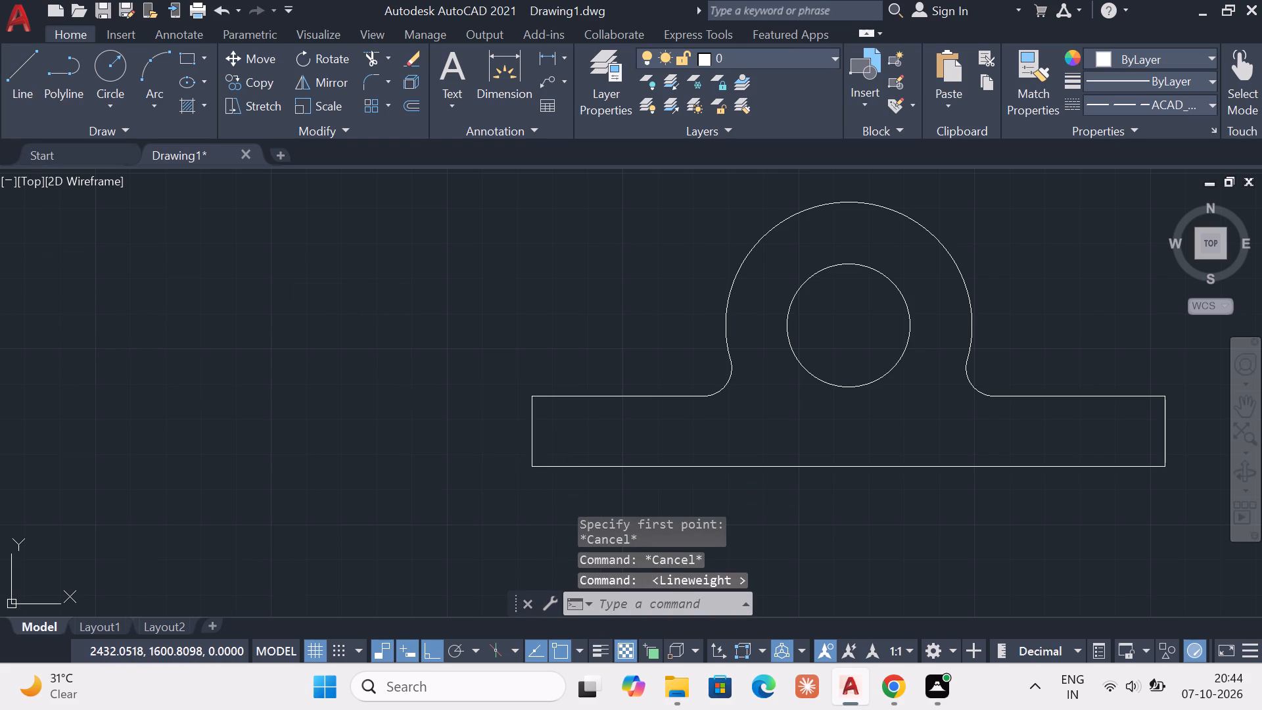
Draw a dashed line from the base's lower-left corner 5 up, continuing horizontally to the base's right edge.
left_click(11, 92)
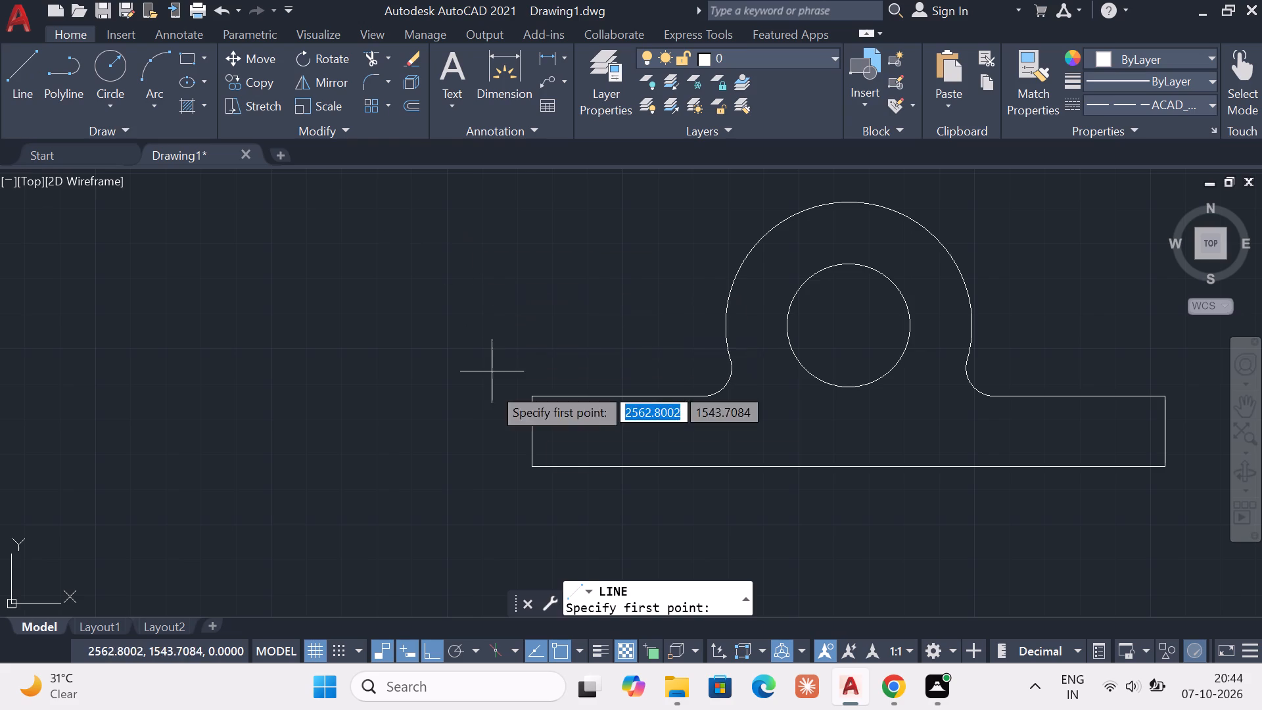
left_click(530, 461)
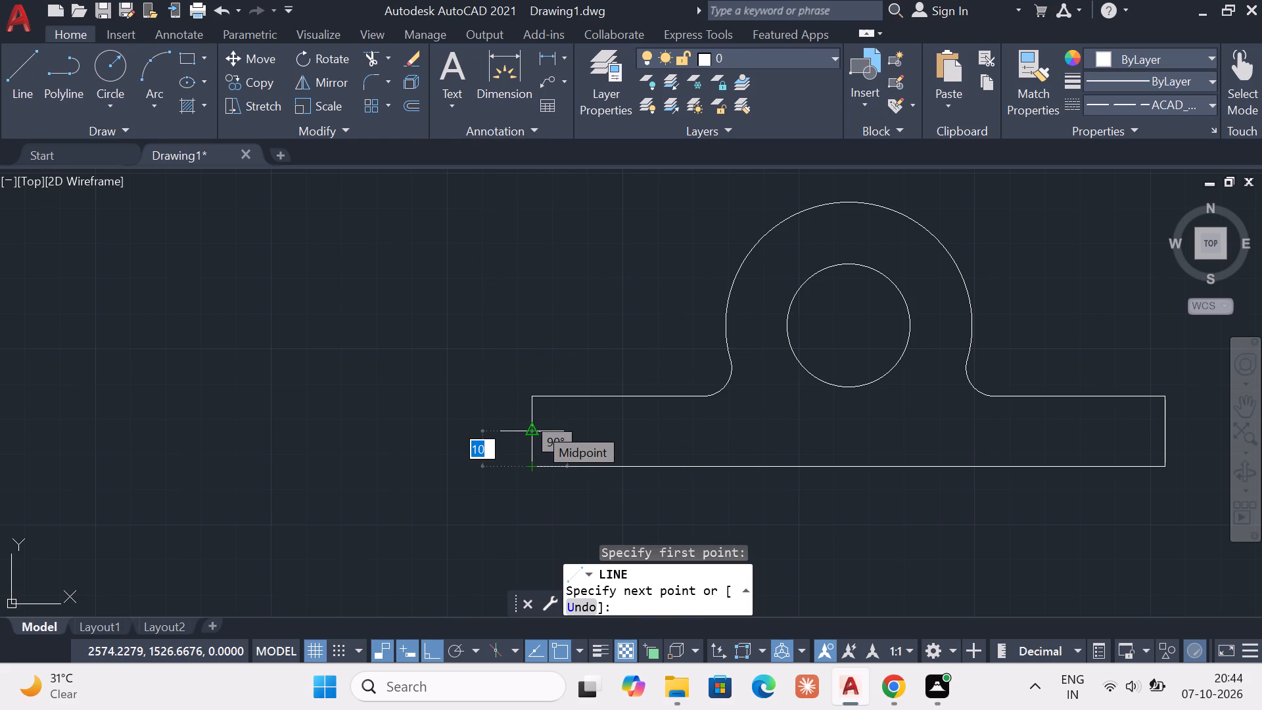
key("5")
key("Return")
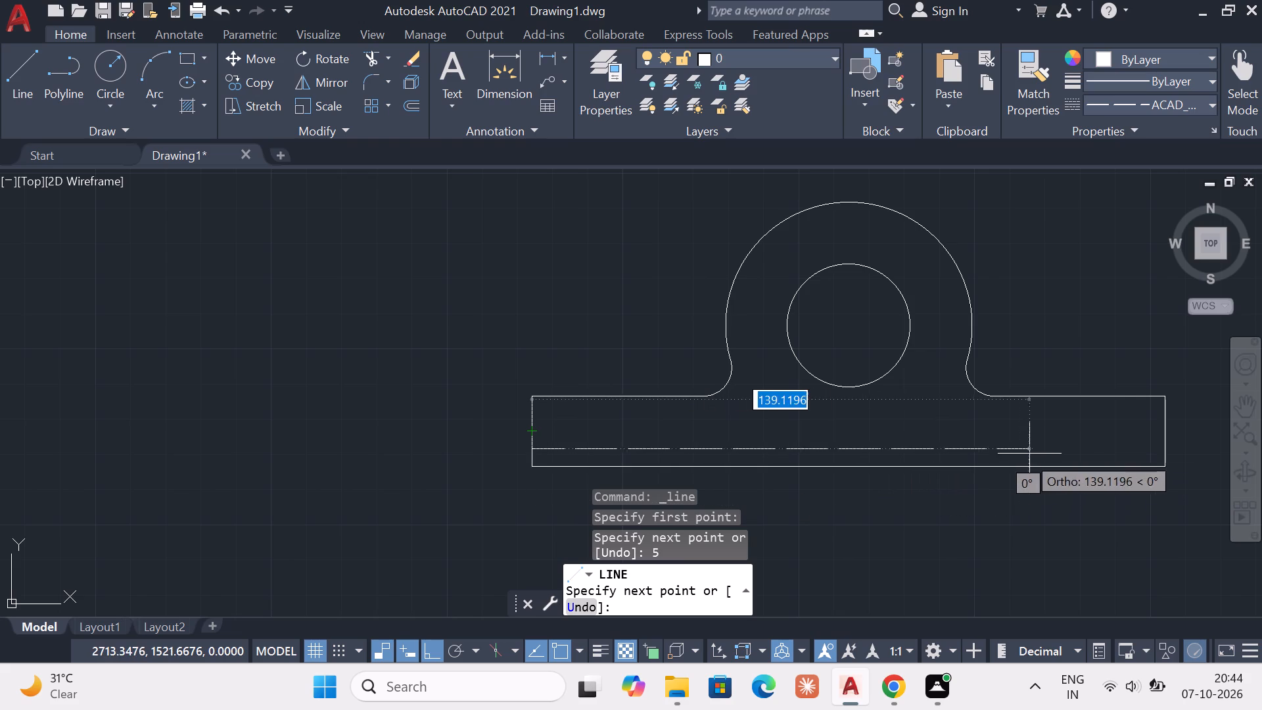
left_click(1171, 449)
key("Escape")
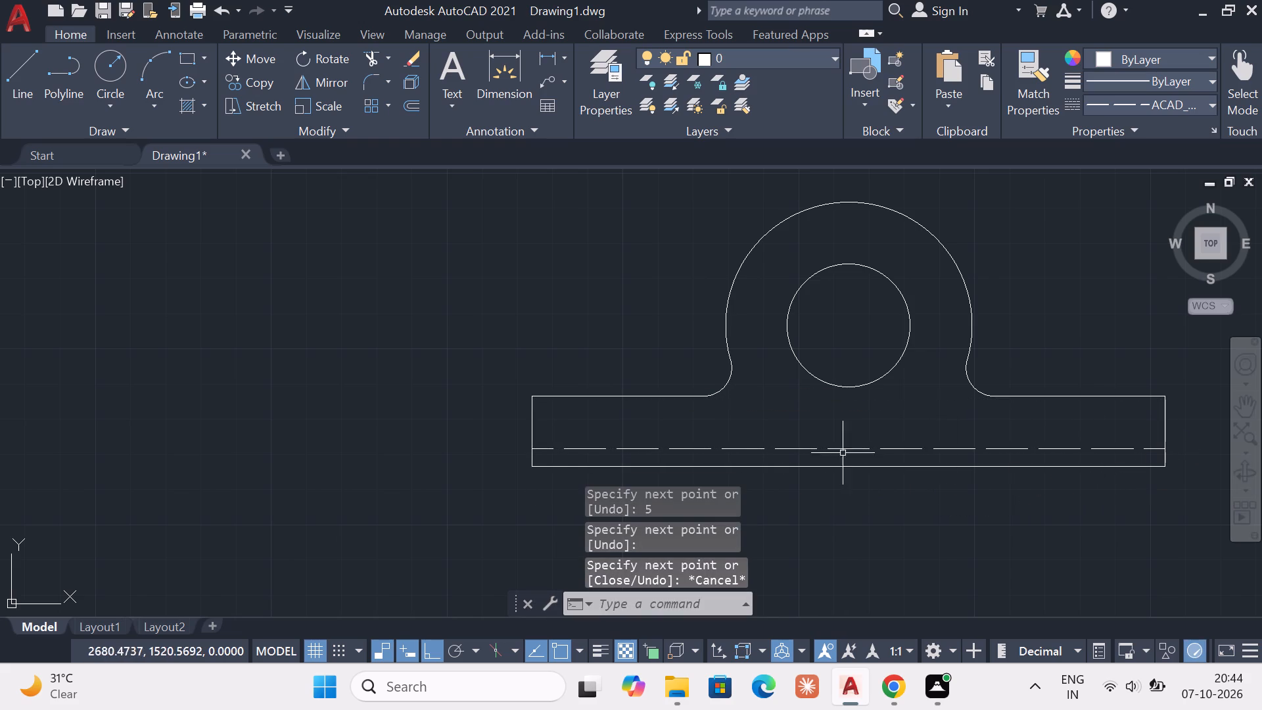
Erase the 5-long vertical helper segment at the base's lower-left corner.
left_click(532, 461)
key("Delete")
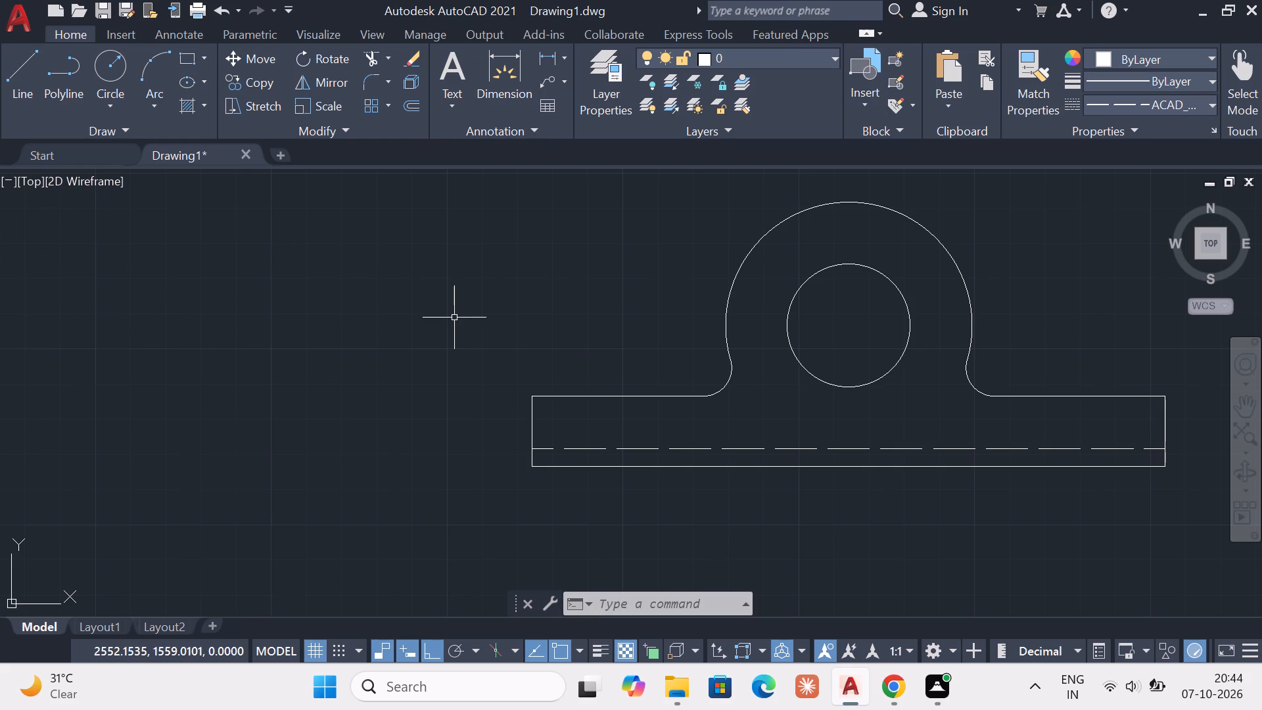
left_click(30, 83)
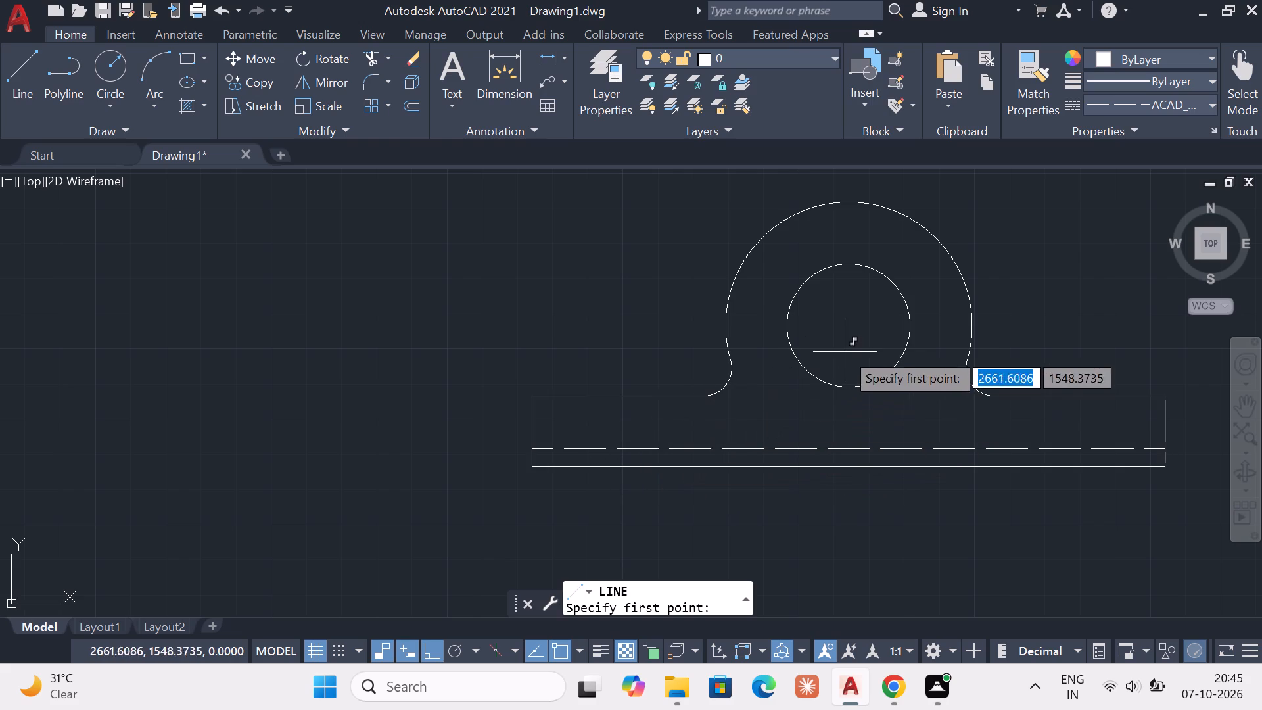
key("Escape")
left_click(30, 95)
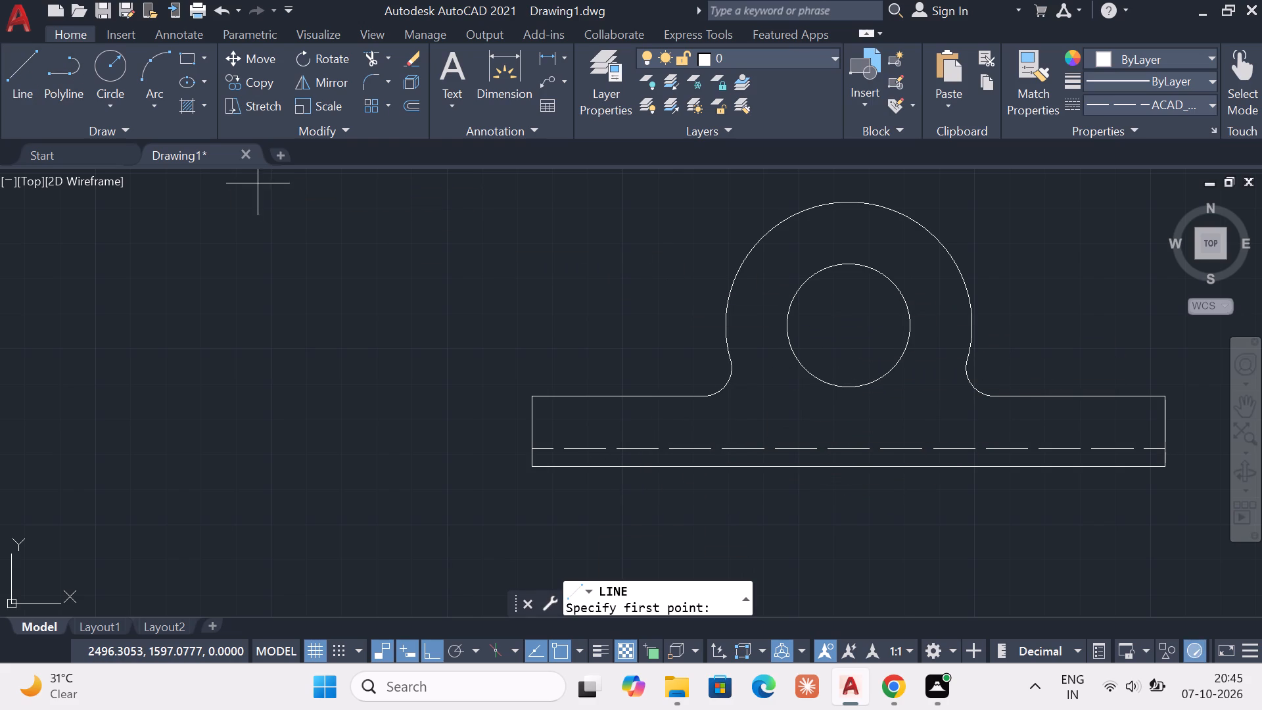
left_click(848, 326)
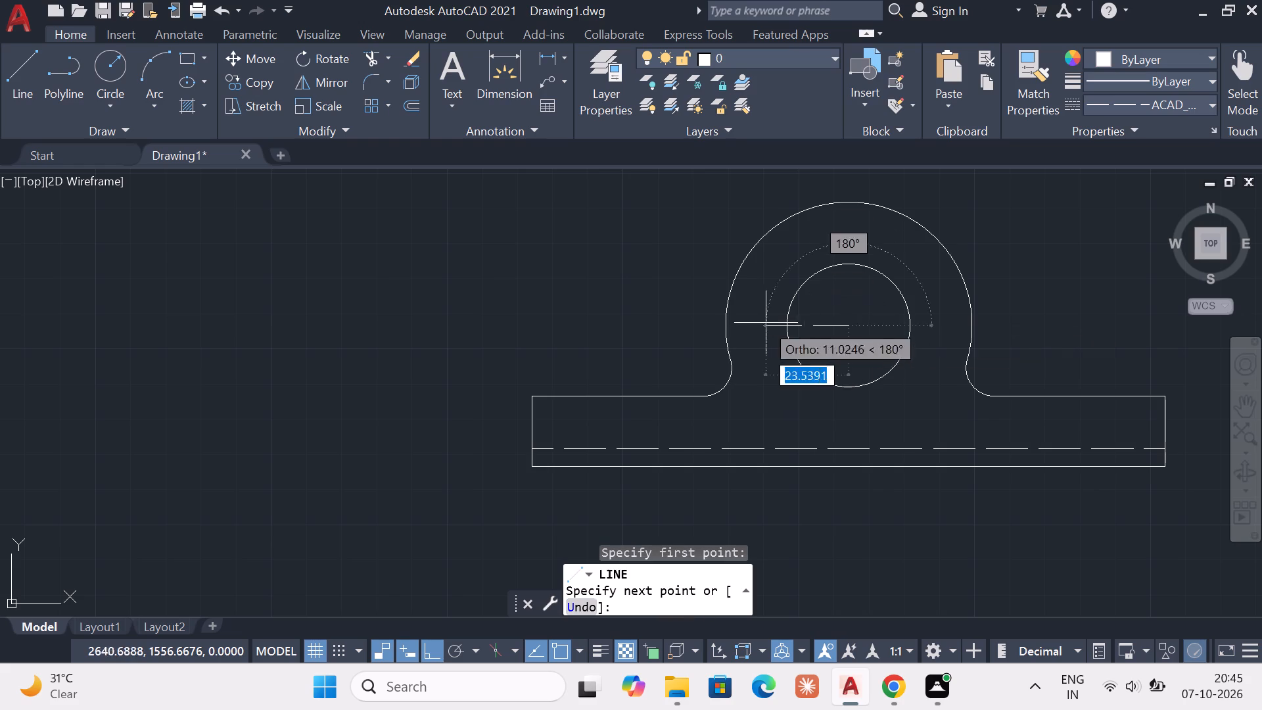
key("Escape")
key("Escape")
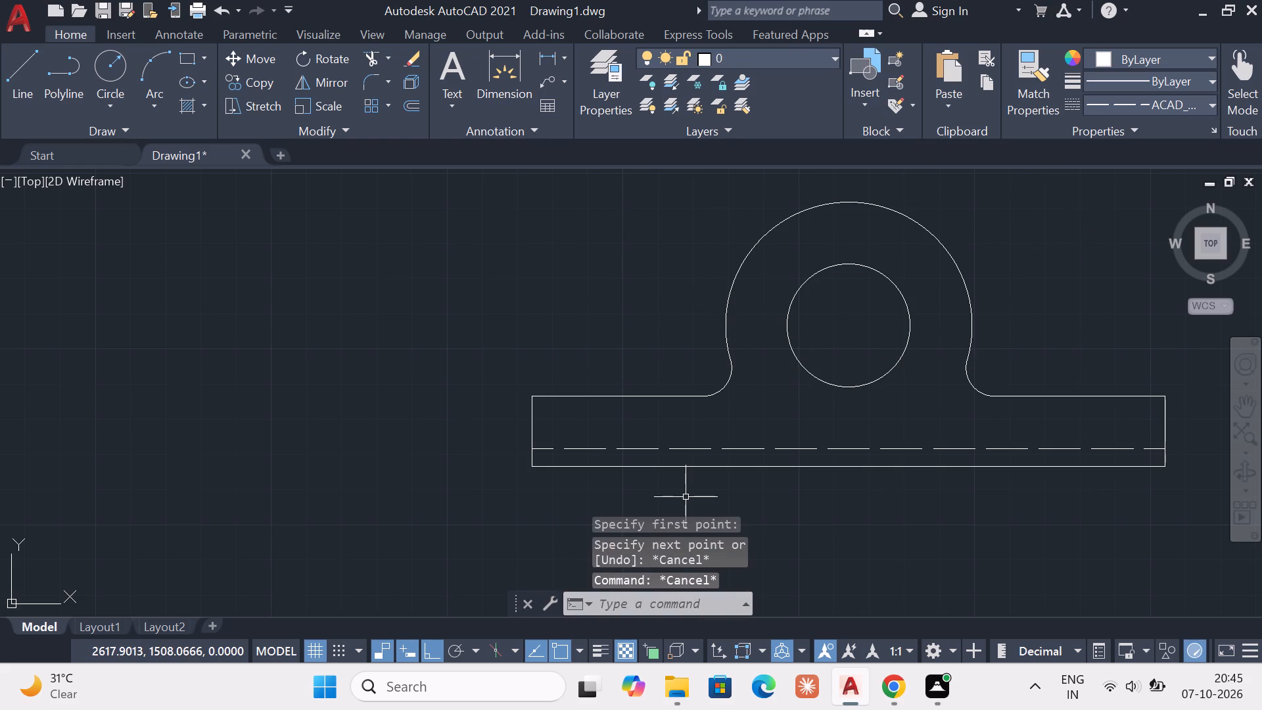
Turn off the transparency display.
left_click(626, 650)
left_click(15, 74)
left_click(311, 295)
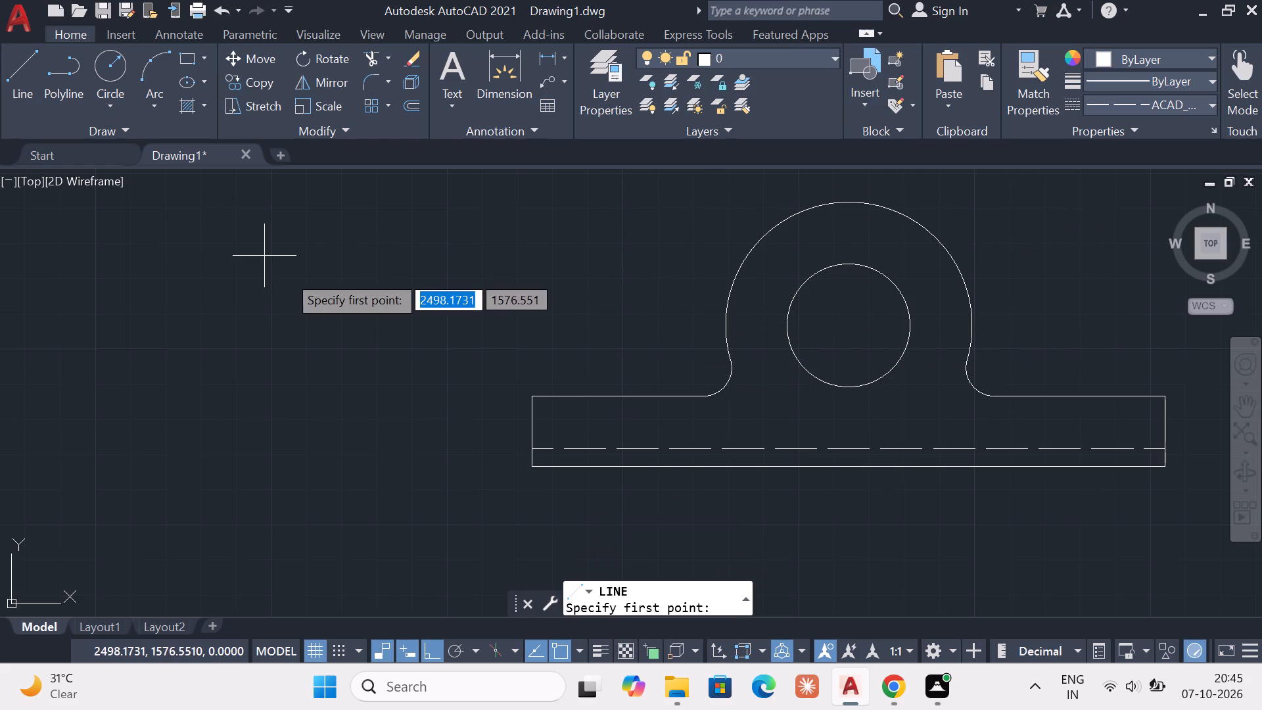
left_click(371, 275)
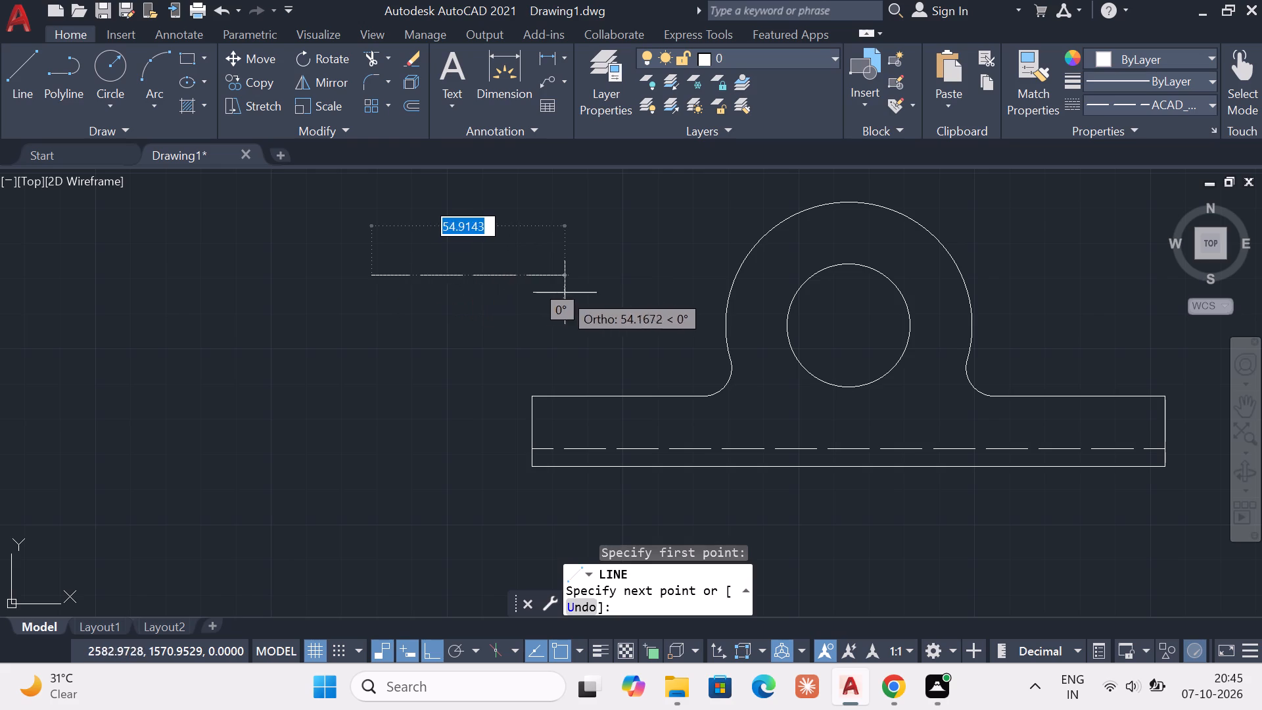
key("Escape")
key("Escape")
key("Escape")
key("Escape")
Set the current linetype to ByLayer.
left_click(1127, 106)
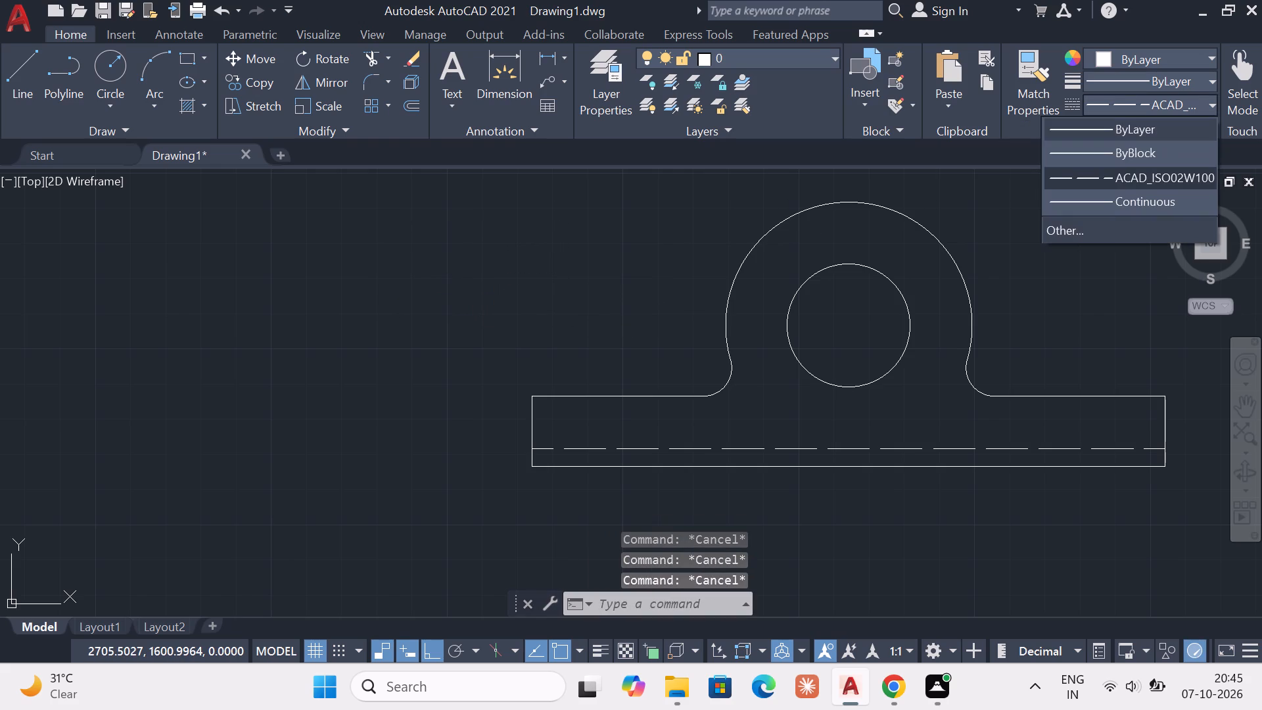
left_click(1121, 134)
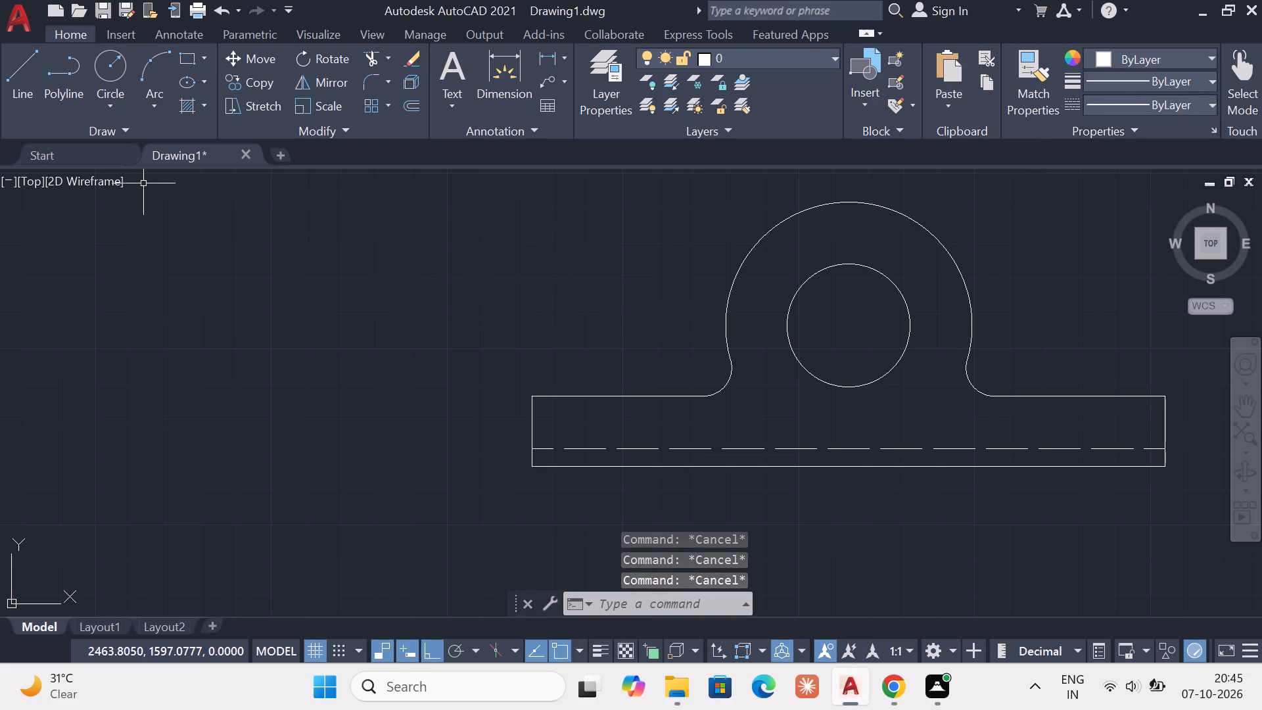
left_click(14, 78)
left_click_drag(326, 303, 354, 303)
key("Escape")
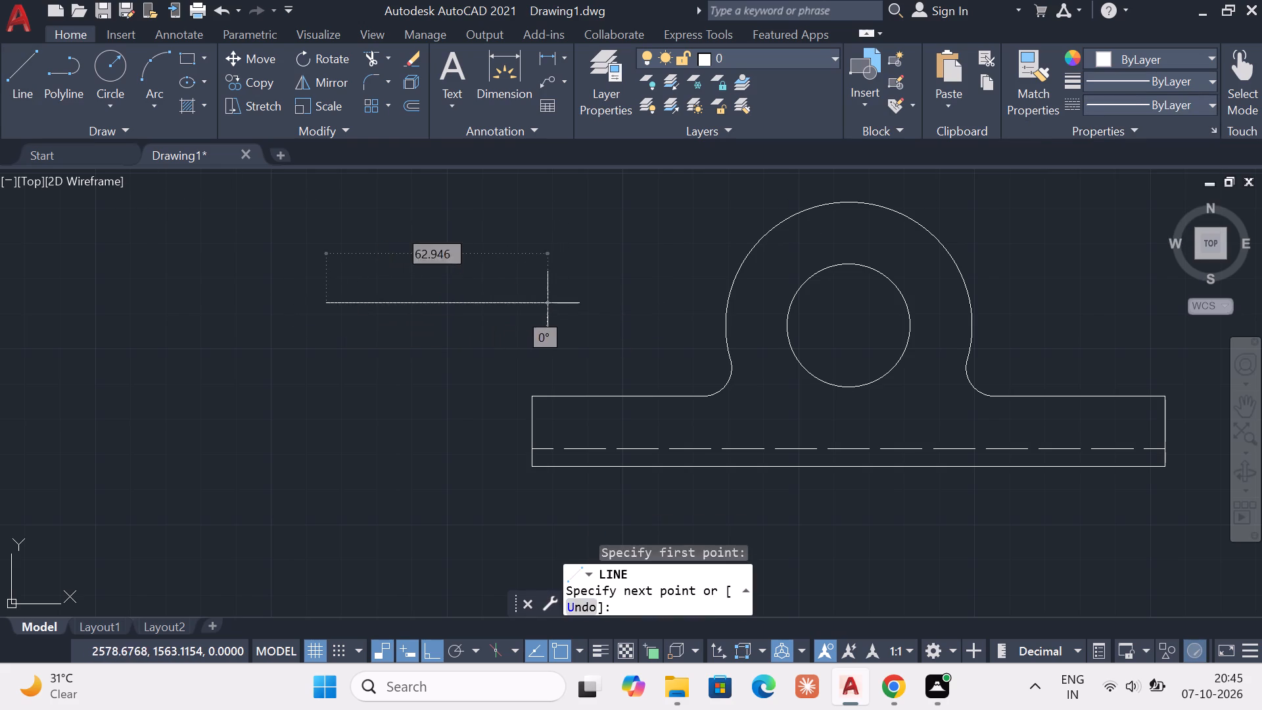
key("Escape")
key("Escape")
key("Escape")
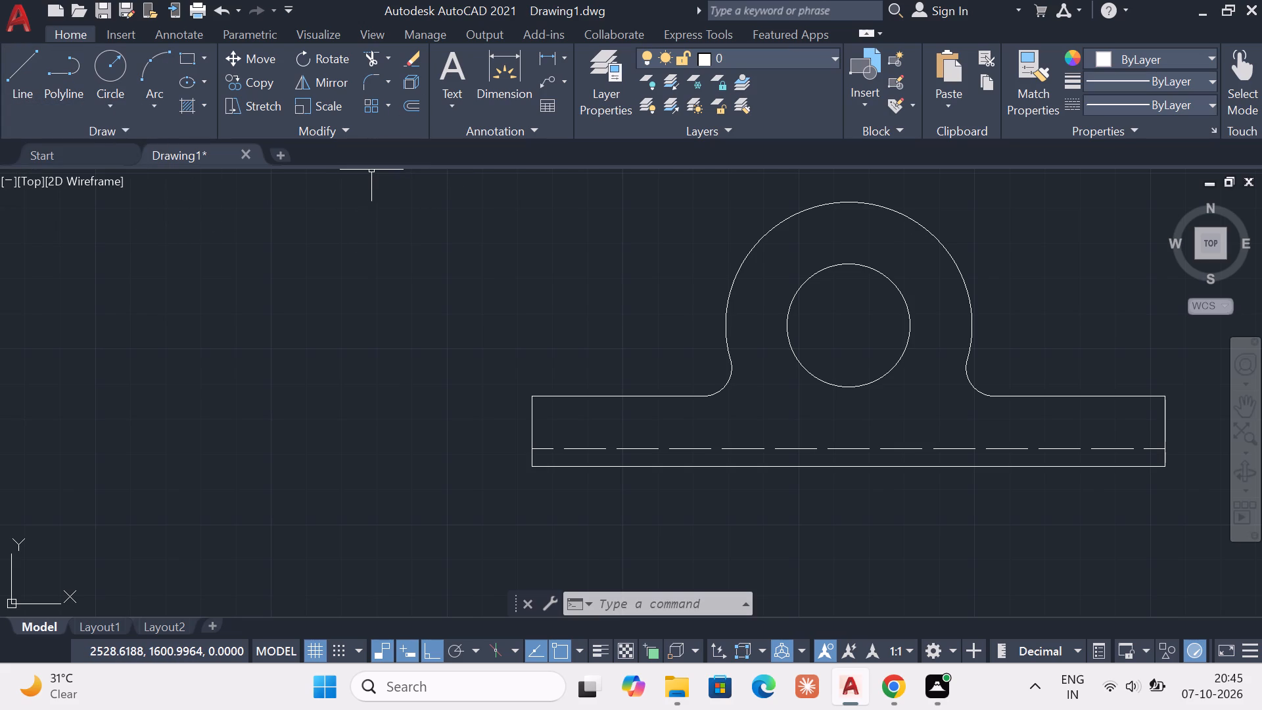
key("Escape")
Draw a line from the base's lower-left corner 8 to the right, continuing vertically up to the base's top edge.
left_click(14, 75)
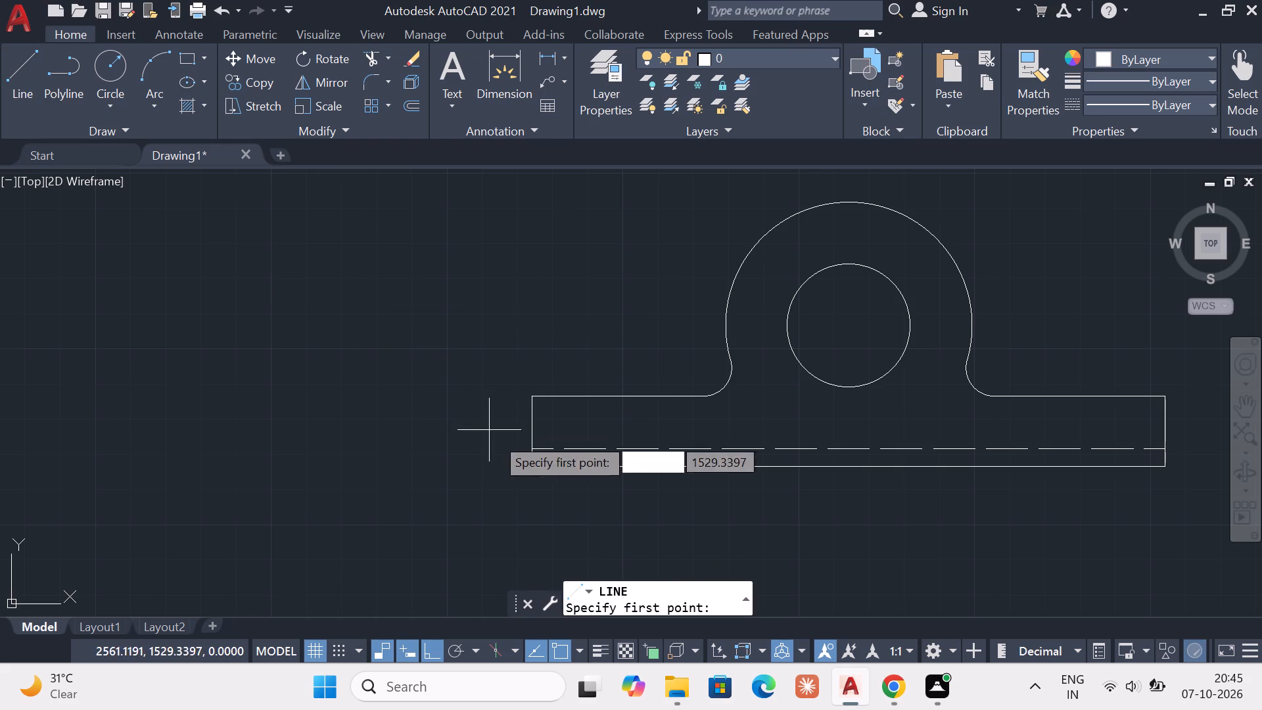
left_click(534, 466)
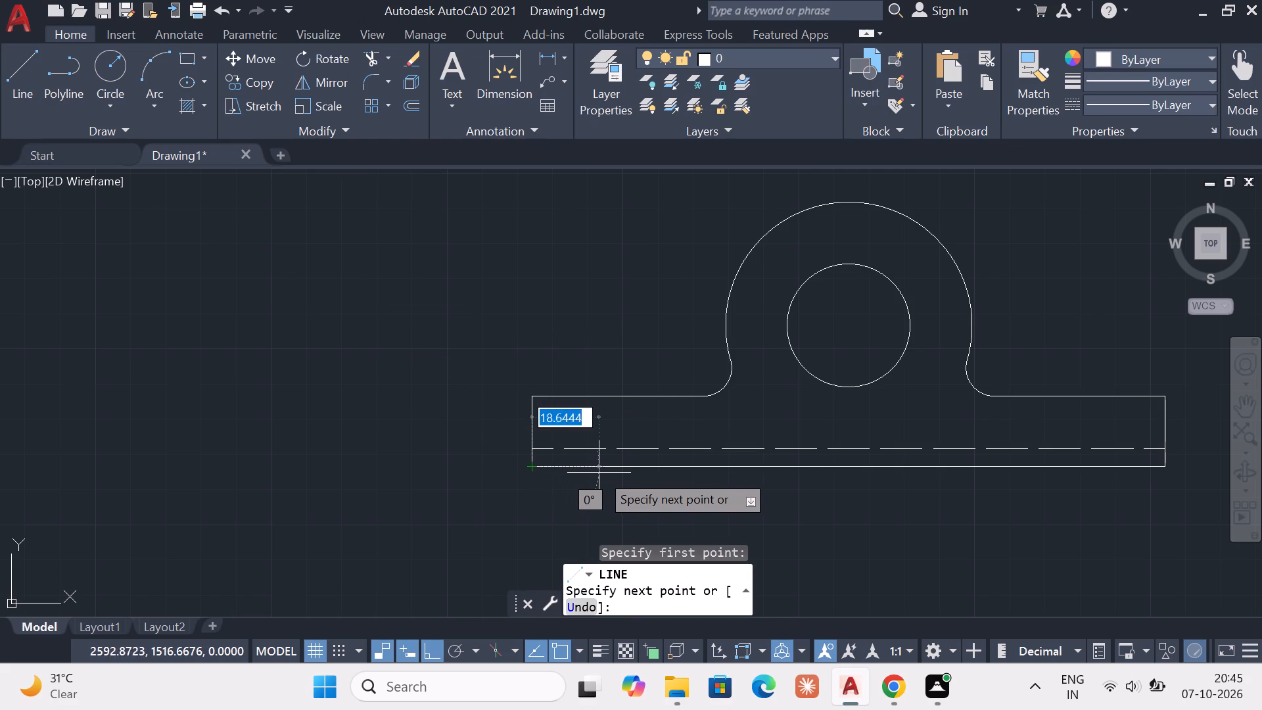
key("8")
key("Return")
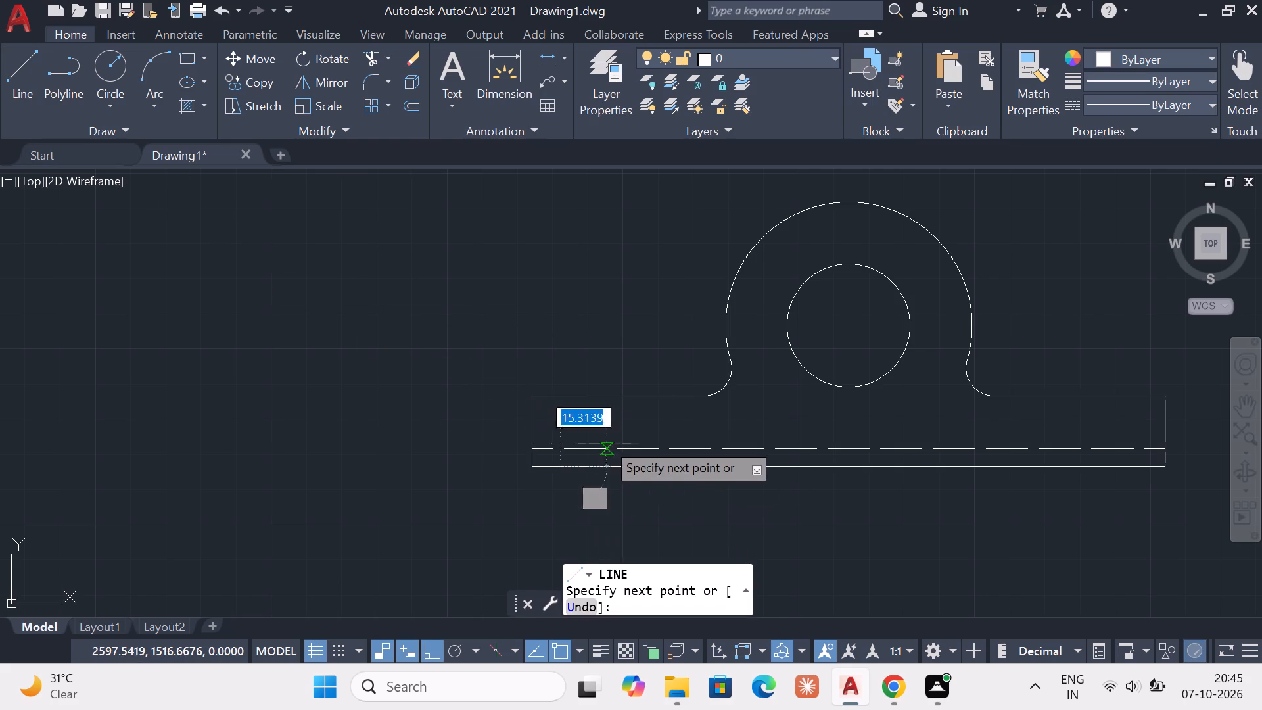
left_click(556, 398)
key("Escape")
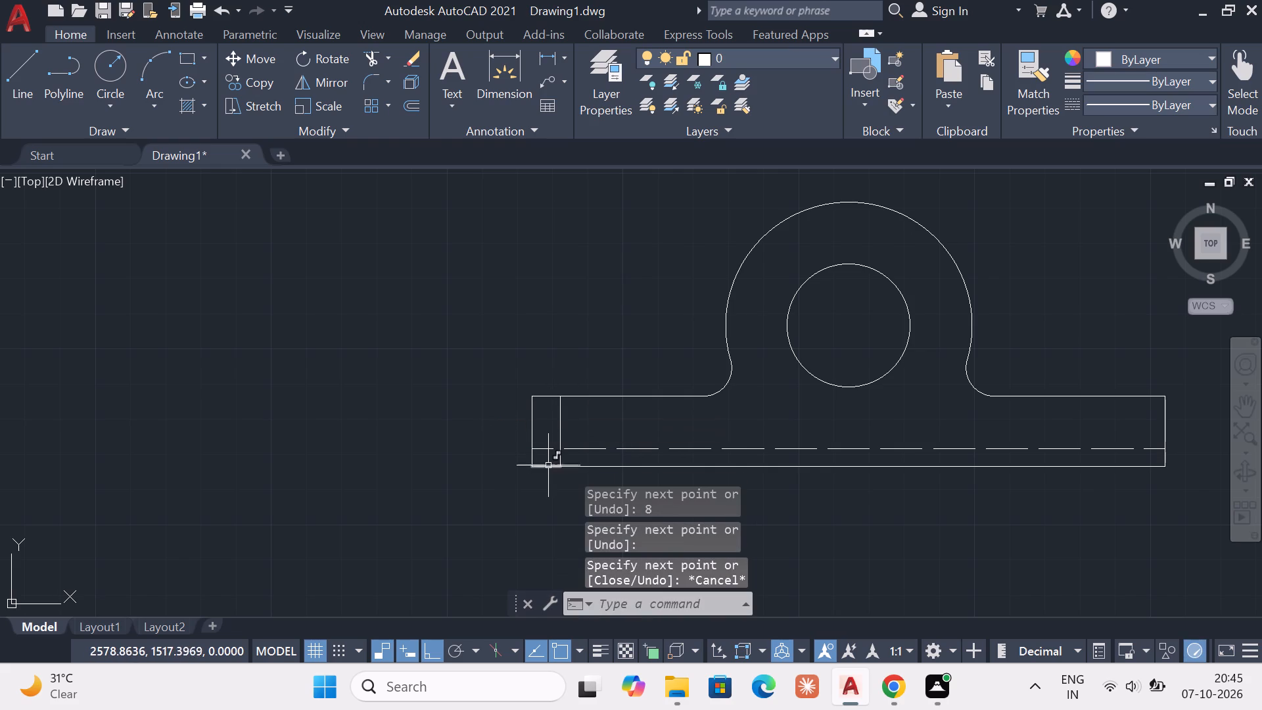
Erase the 8-long horizontal helper segment at the base's lower-left corner.
left_click(548, 467)
key("Delete")
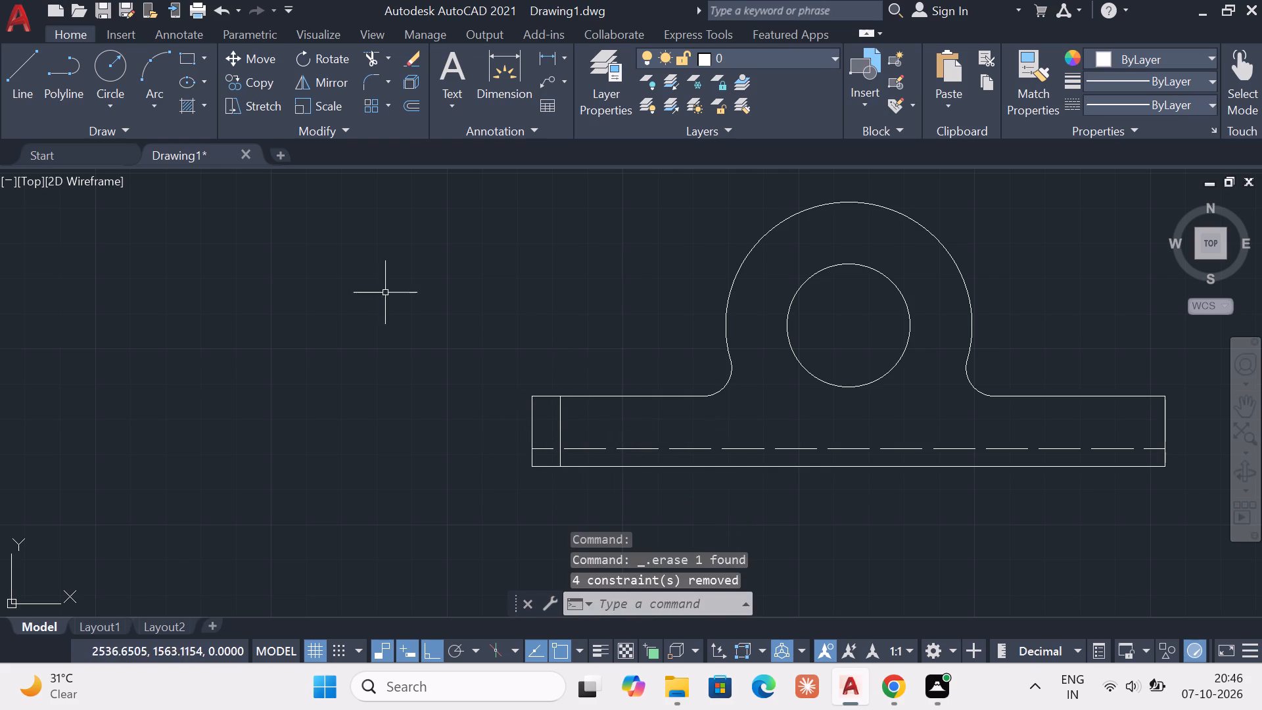
Draw a line from the base's lower-right corner 8 to the left, continuing vertically up to the base's top edge.
left_click(12, 87)
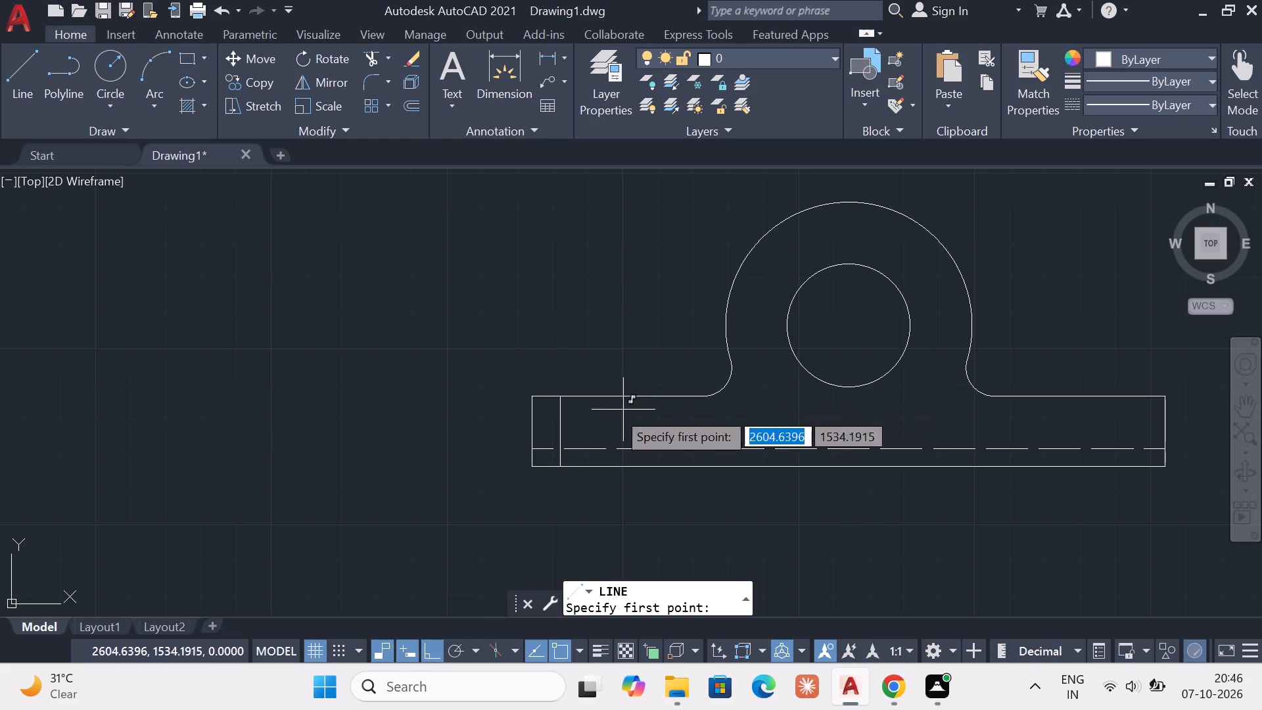
key("Escape")
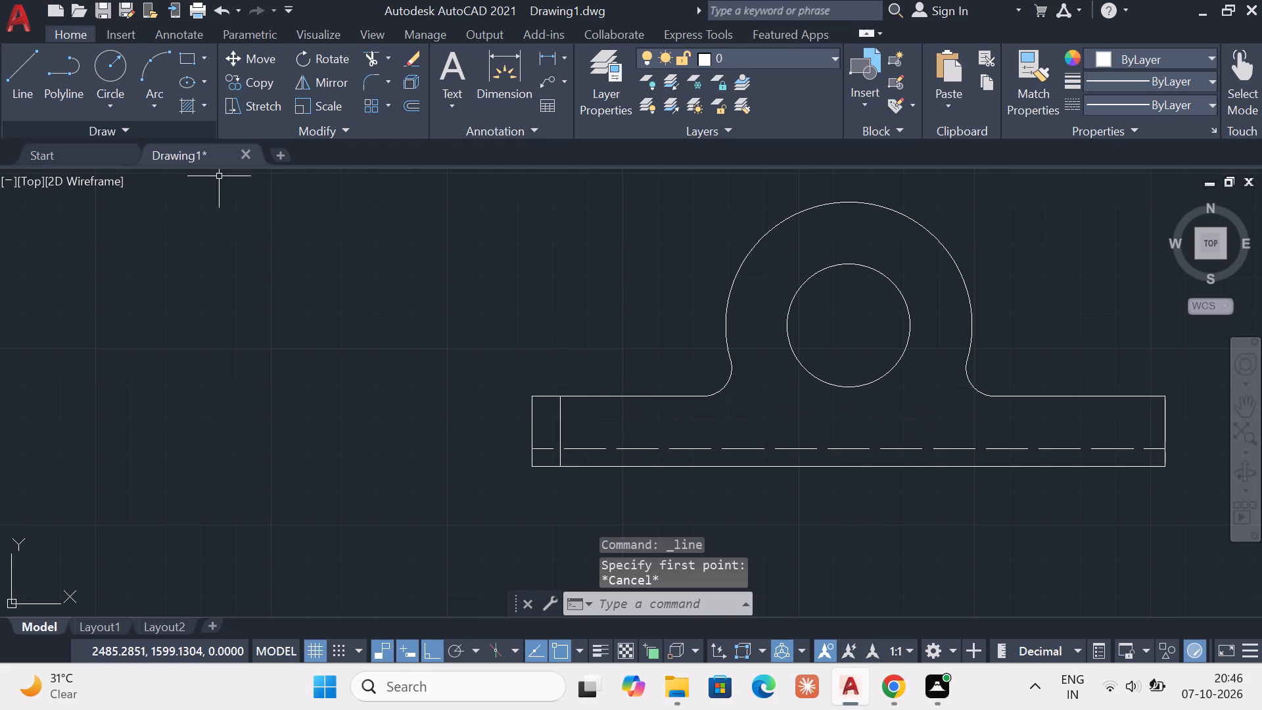
left_click(27, 101)
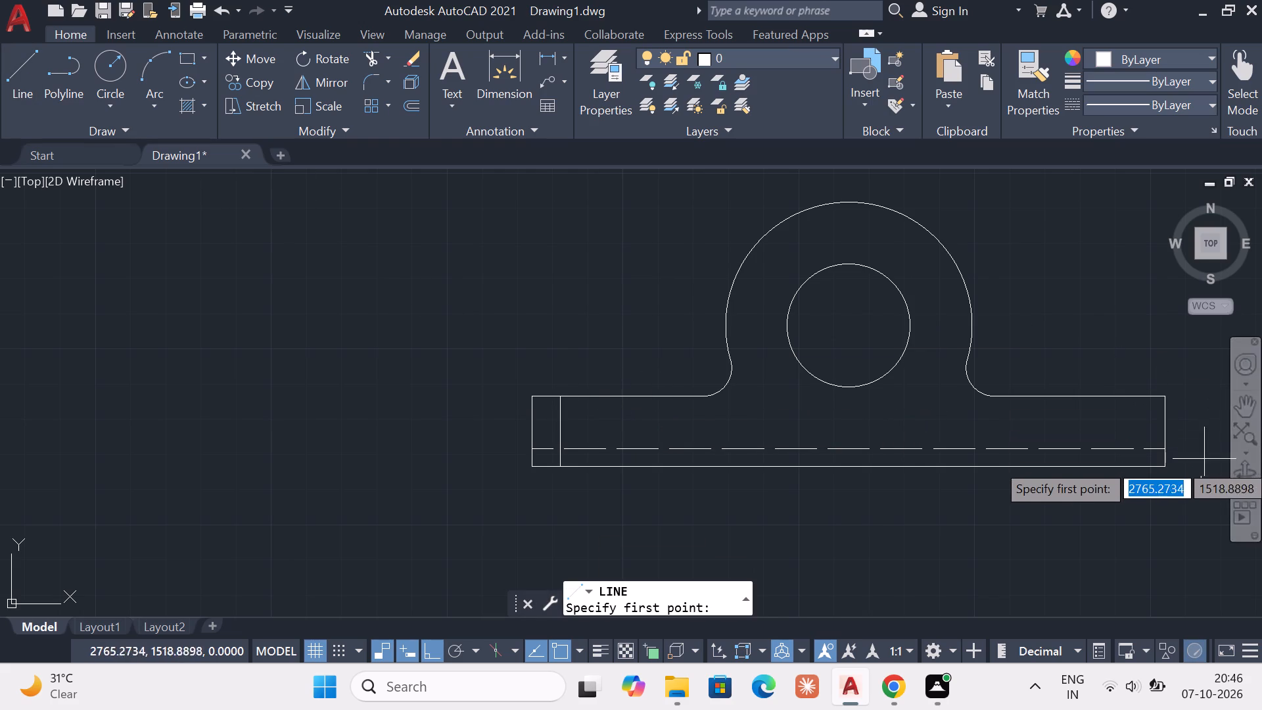
left_click(1168, 465)
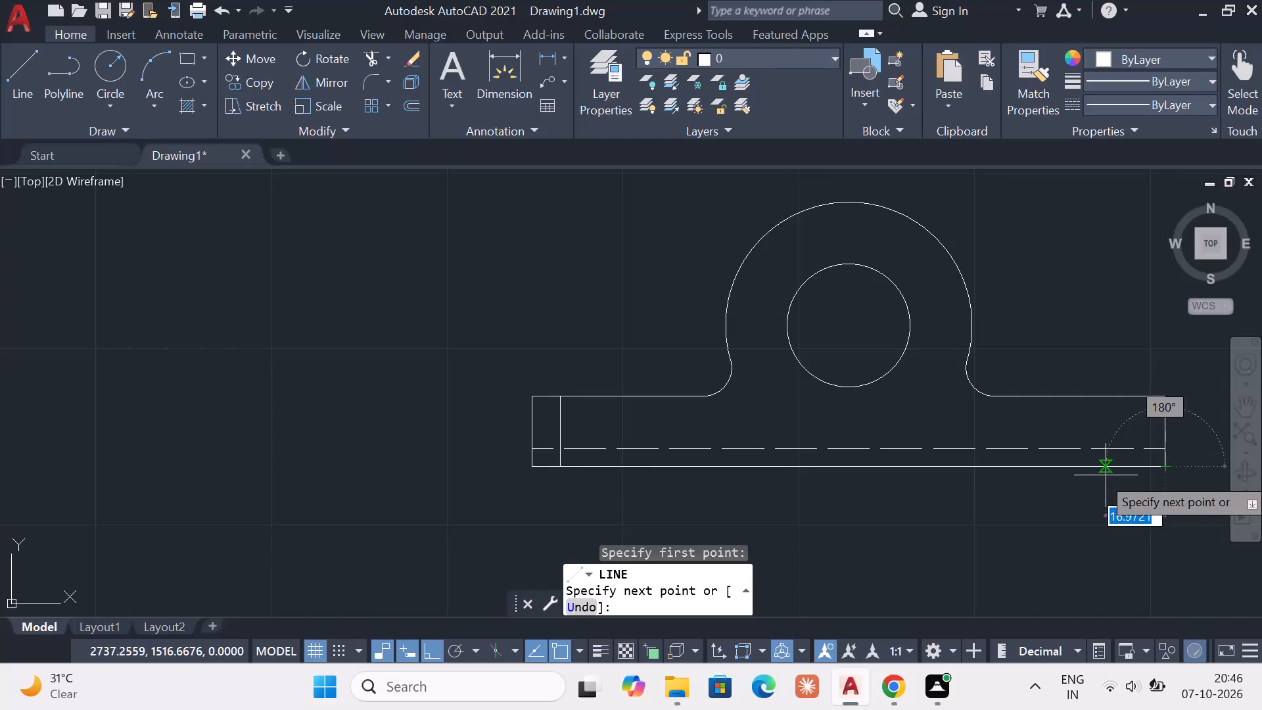
key("8")
key("Return")
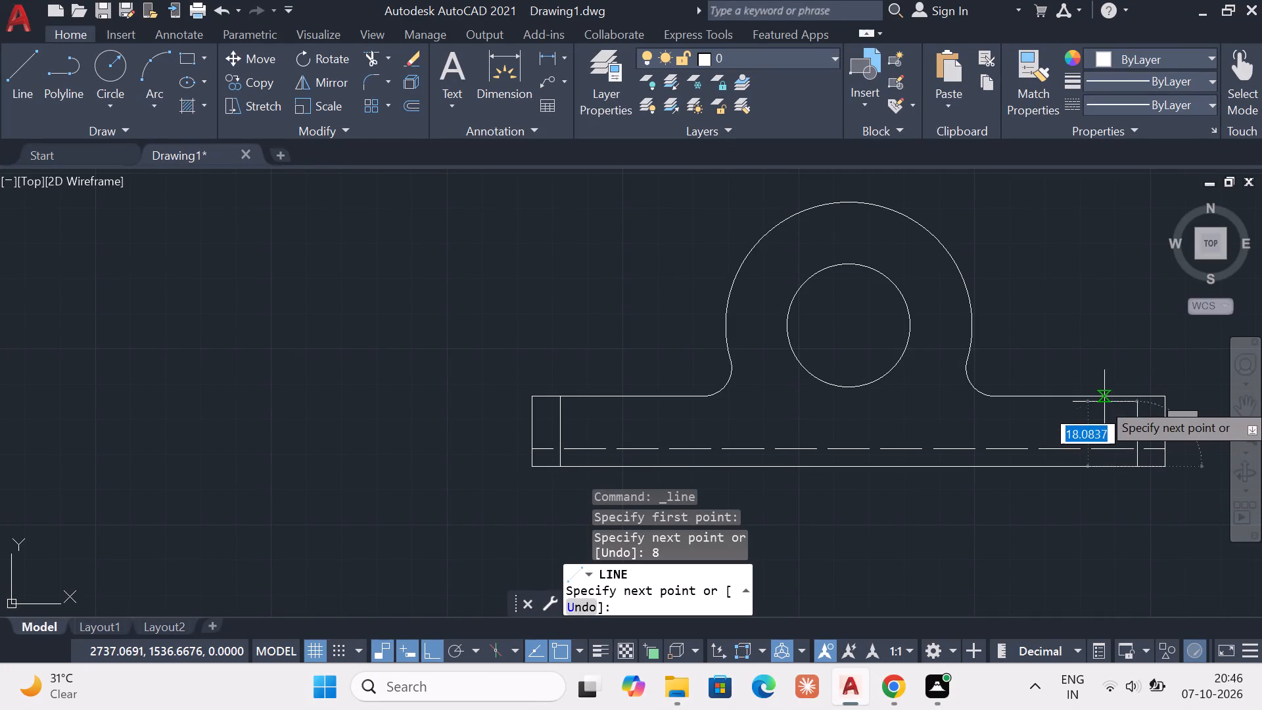
left_click(1142, 398)
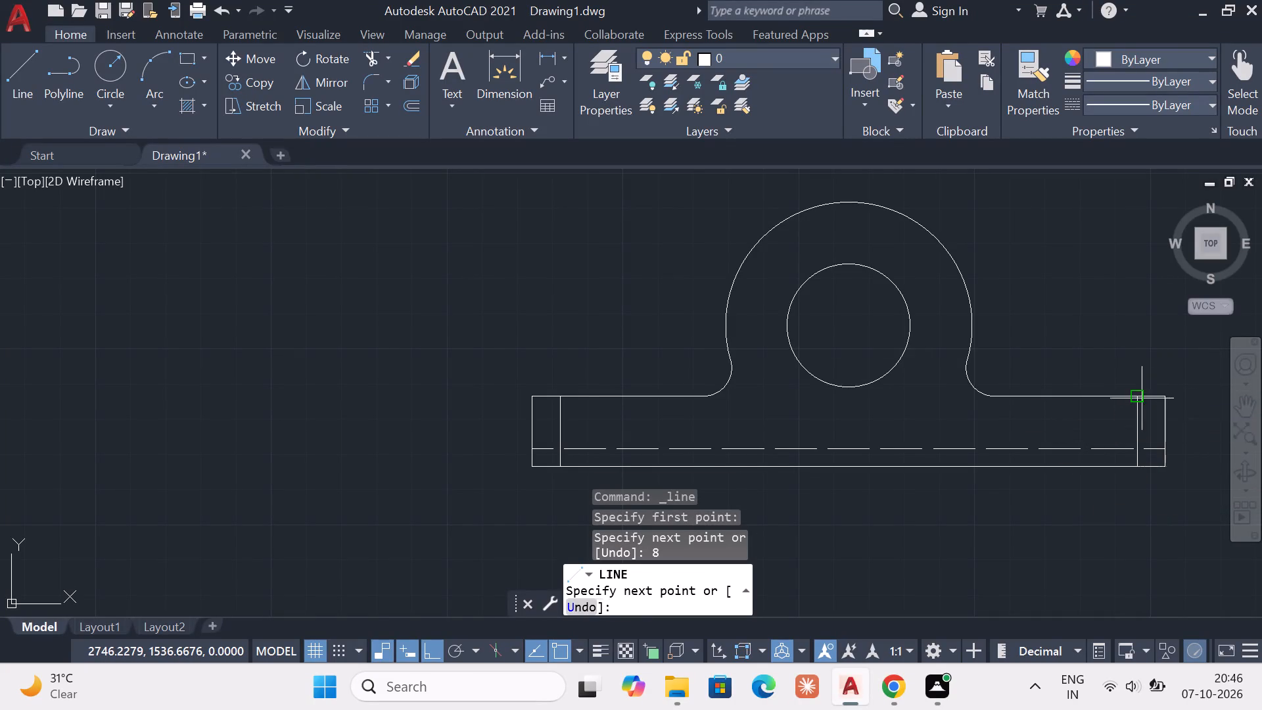
key("Escape")
key("Escape")
Erase the 8-long horizontal helper segment at the base's lower-right corner.
left_click(1156, 468)
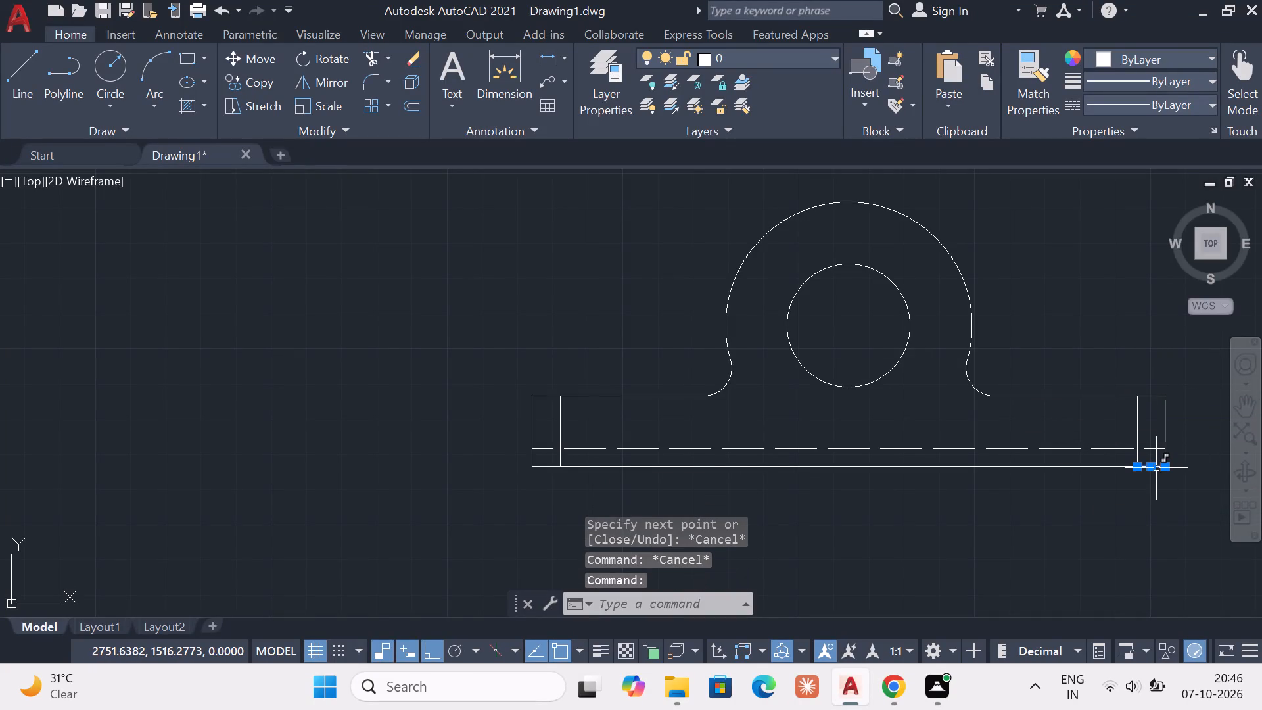
key("Delete")
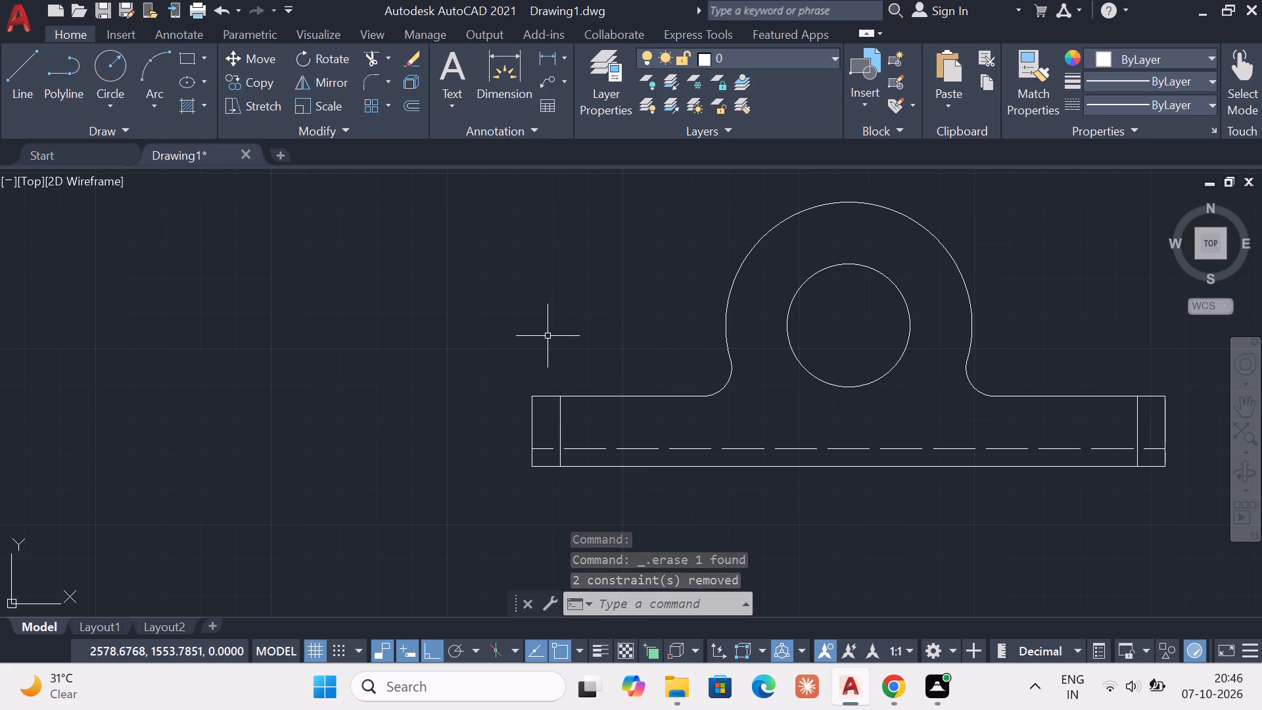
key("Escape")
key("Escape")
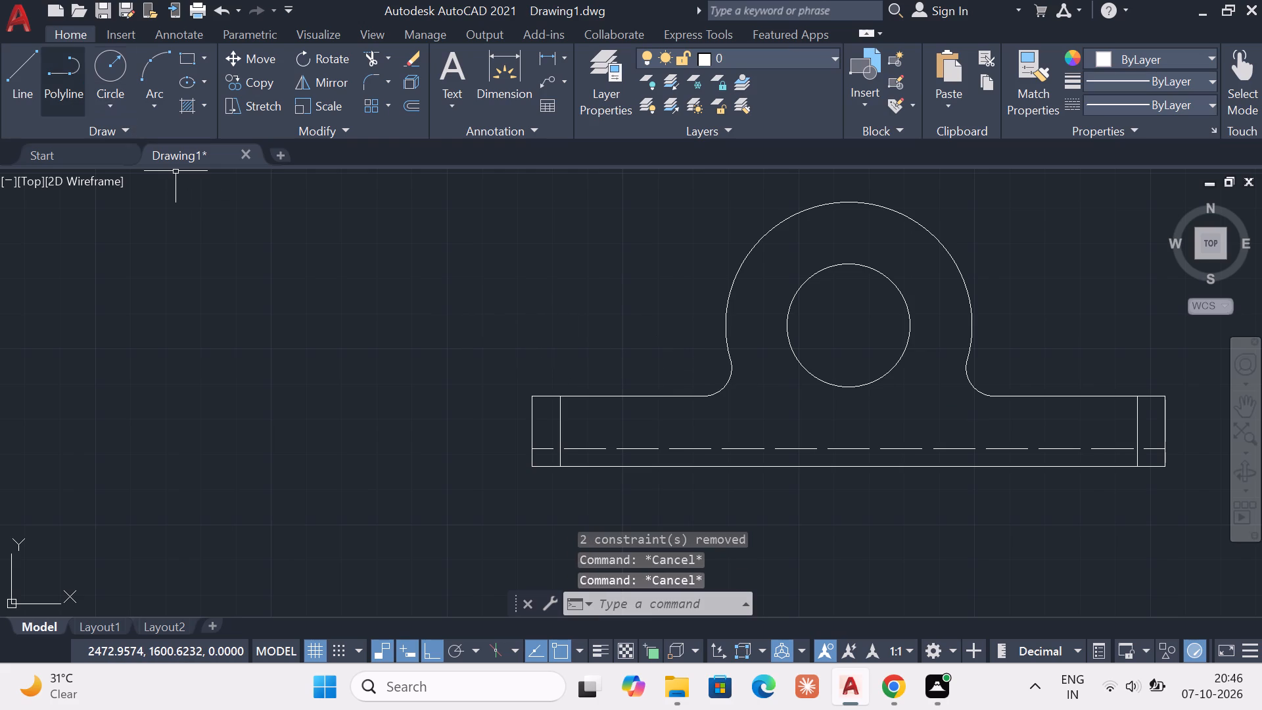
Draw a horizontal line 140 long in the empty space just below the base.
left_click(17, 80)
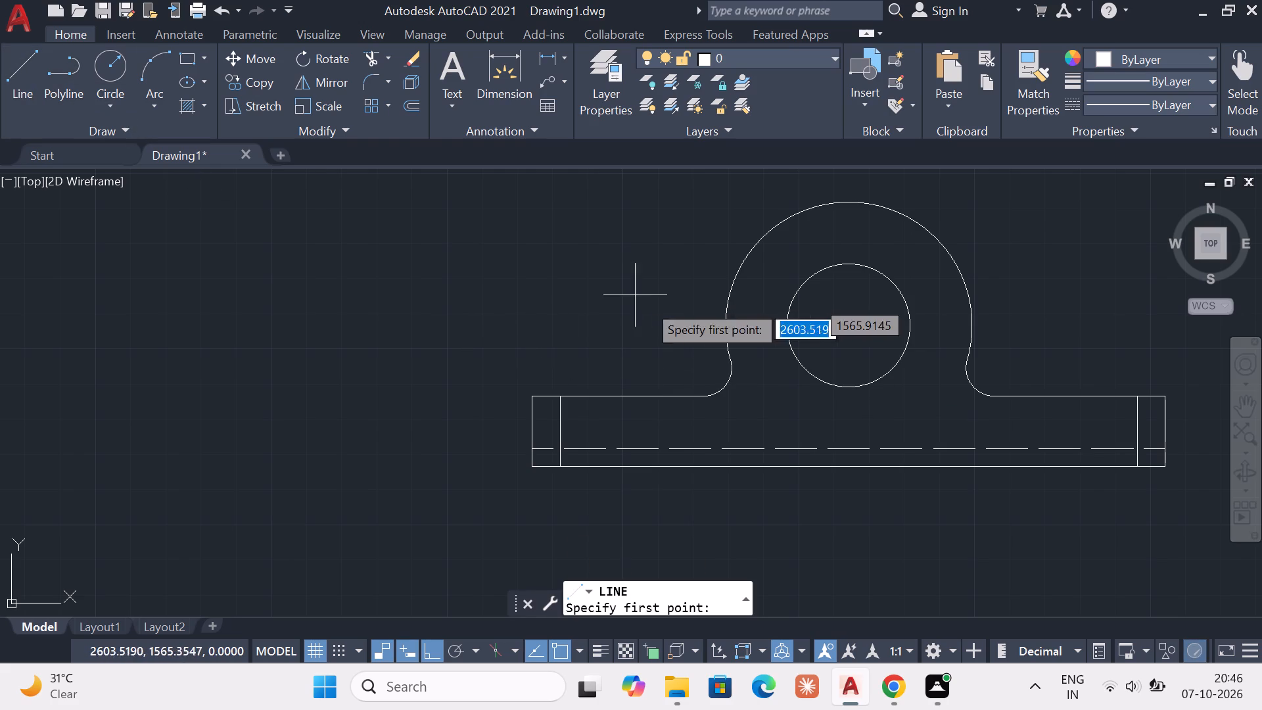
left_click(550, 506)
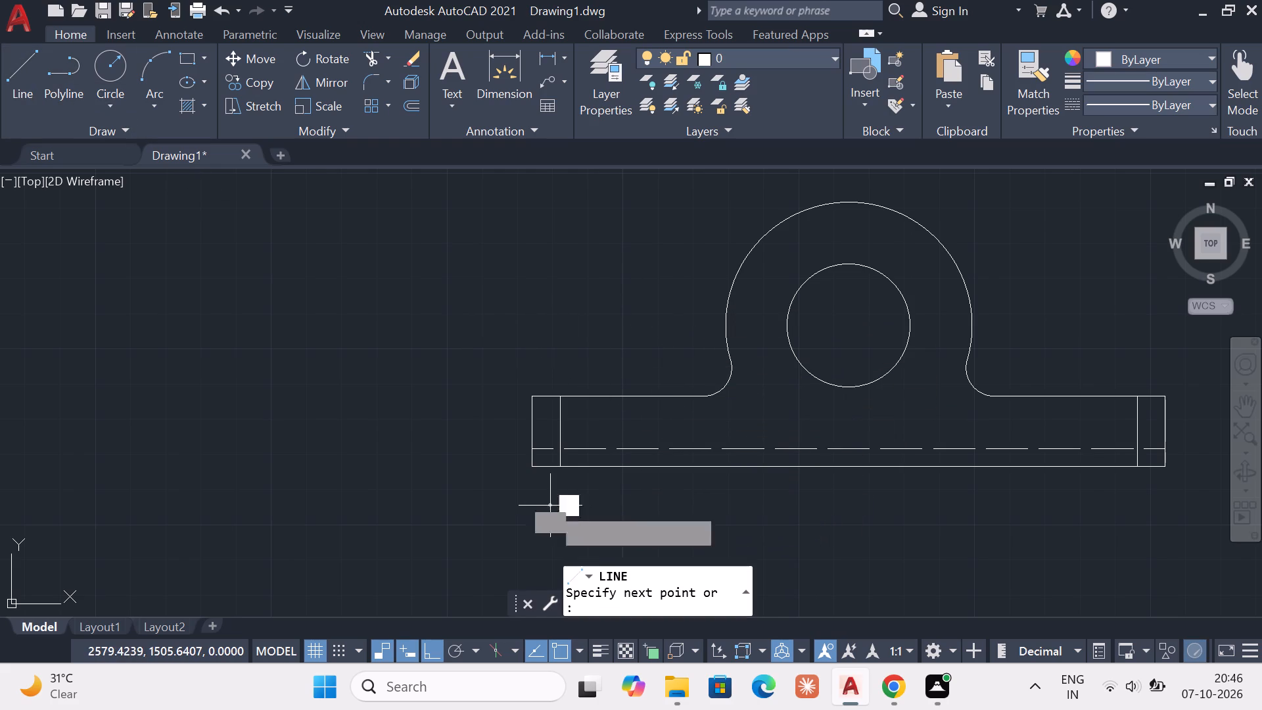
key("1")
type("40")
key("Return")
key("Escape")
key("Escape")
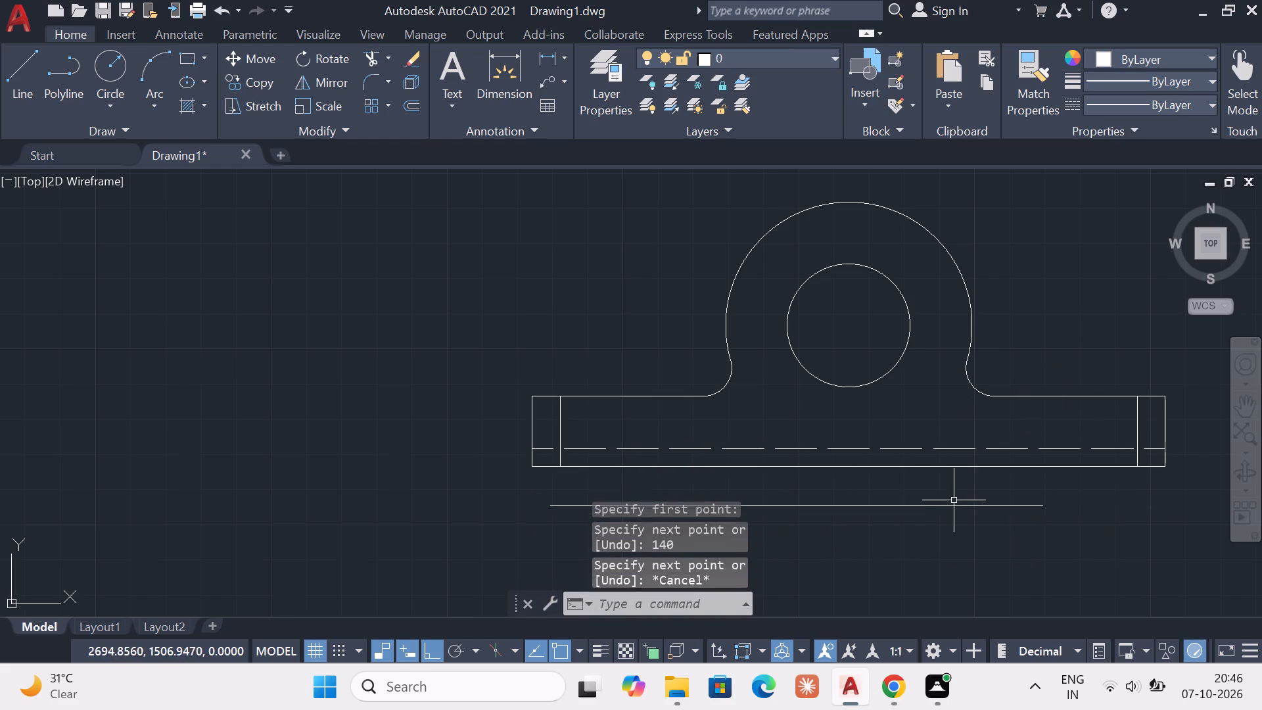
left_click(899, 509)
key("Escape")
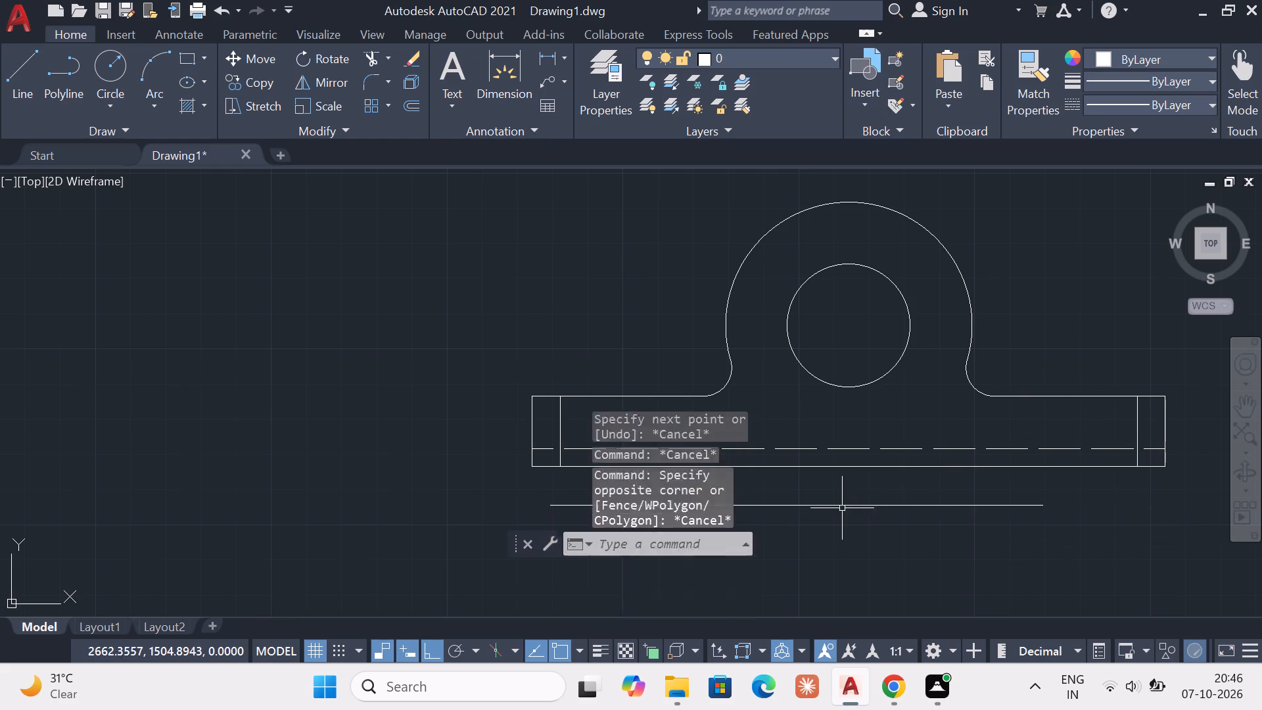
key("Escape")
key("Escape")
key("Escape")
key("Escape")
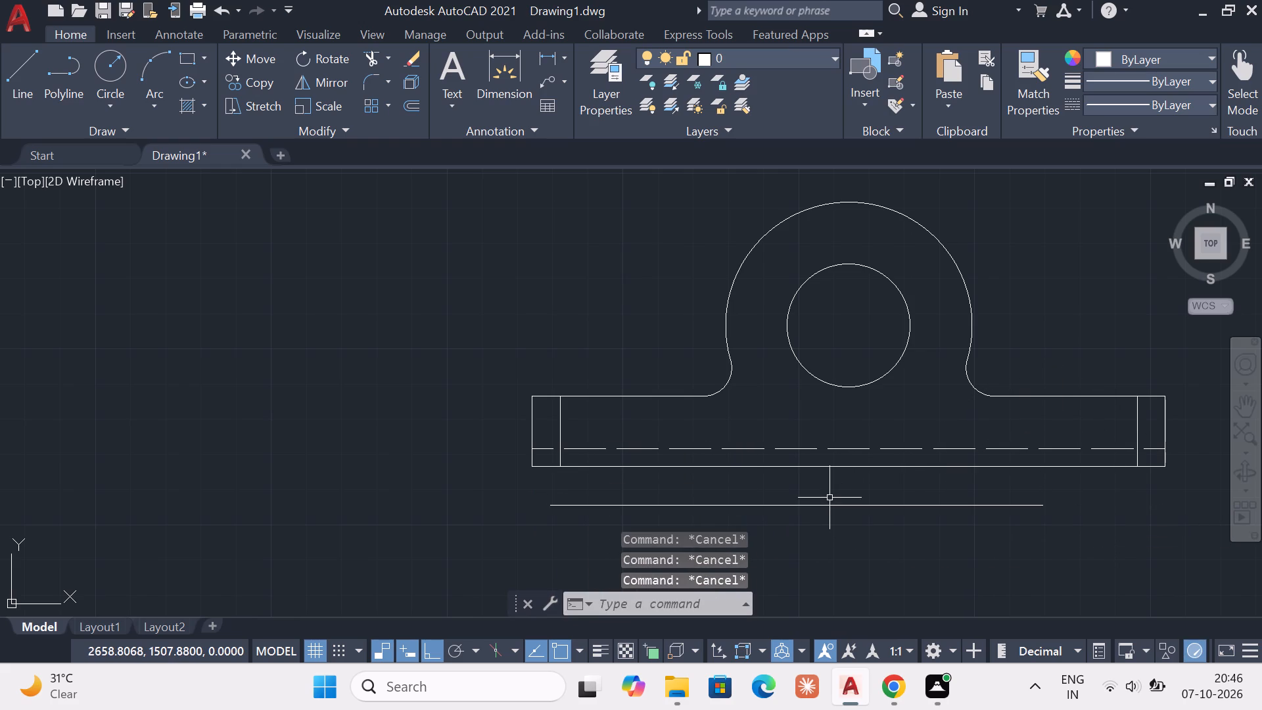
Hide the command line window.
key("ctrl+9")
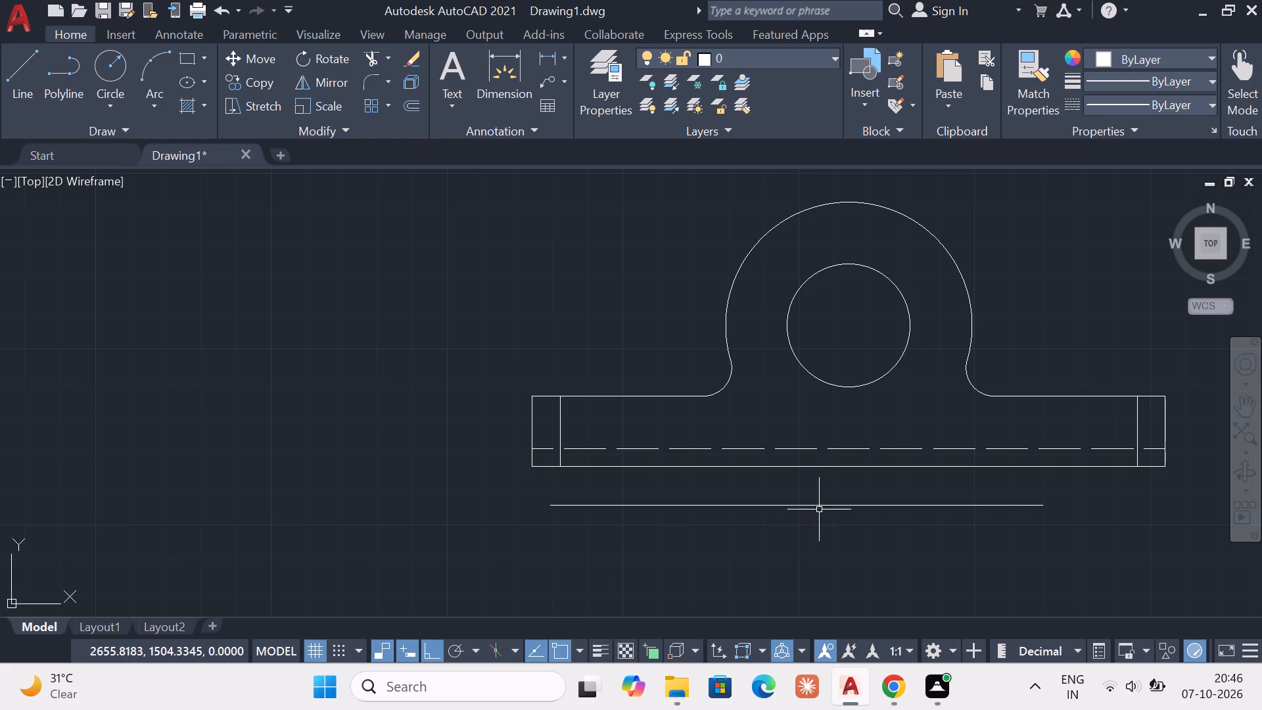
Move the 140-long line by its midpoint onto the midpoint of the base's bottom edge.
left_click(819, 509)
key("Escape")
left_click(836, 504)
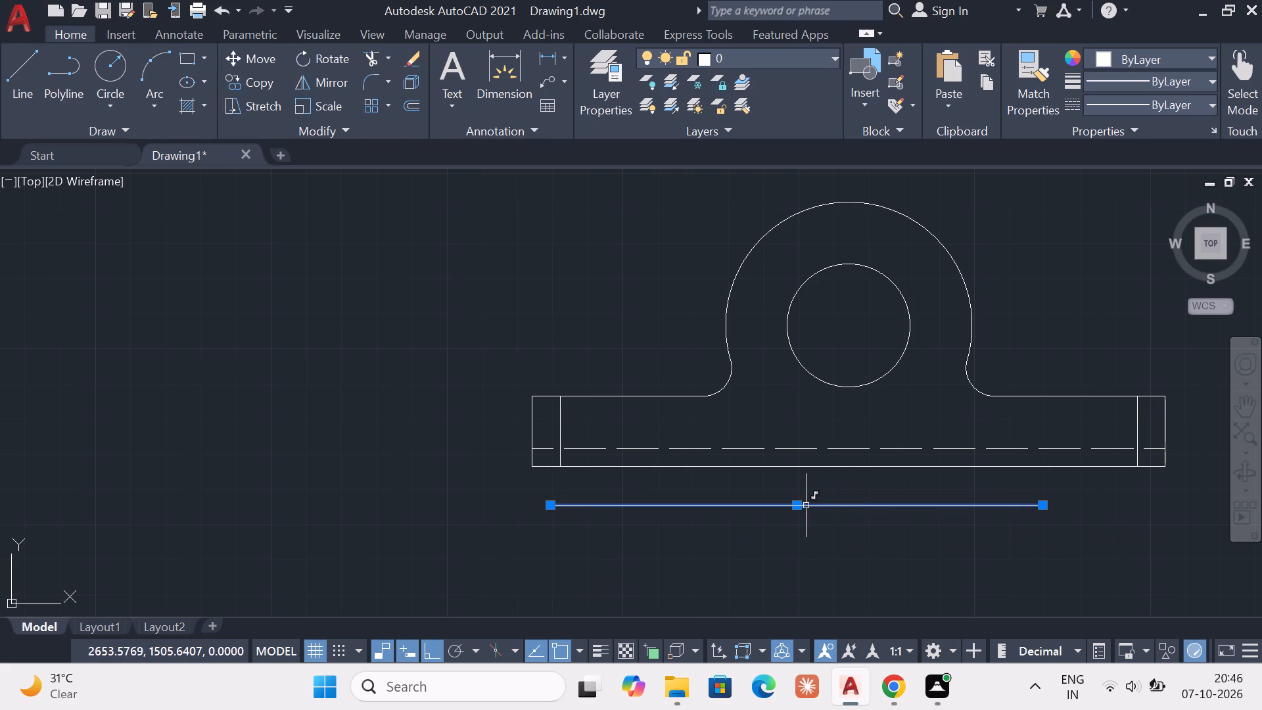
left_click(797, 506)
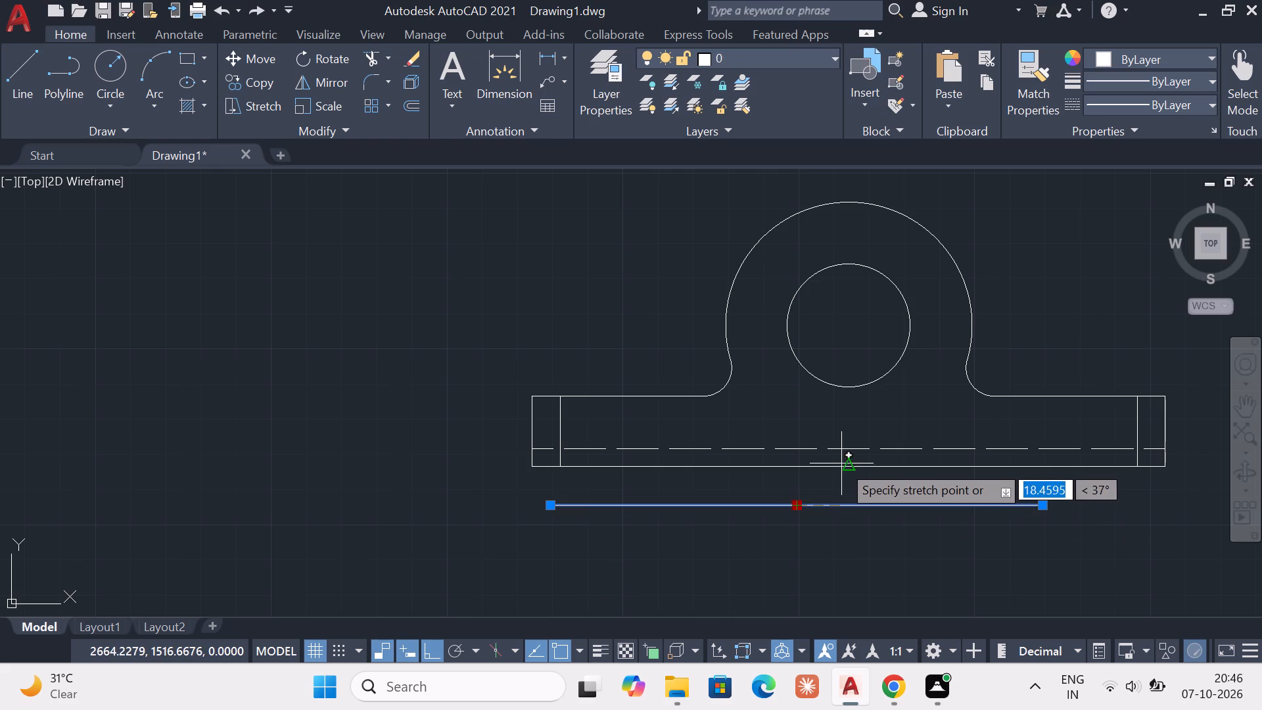
left_click(851, 466)
key("Escape")
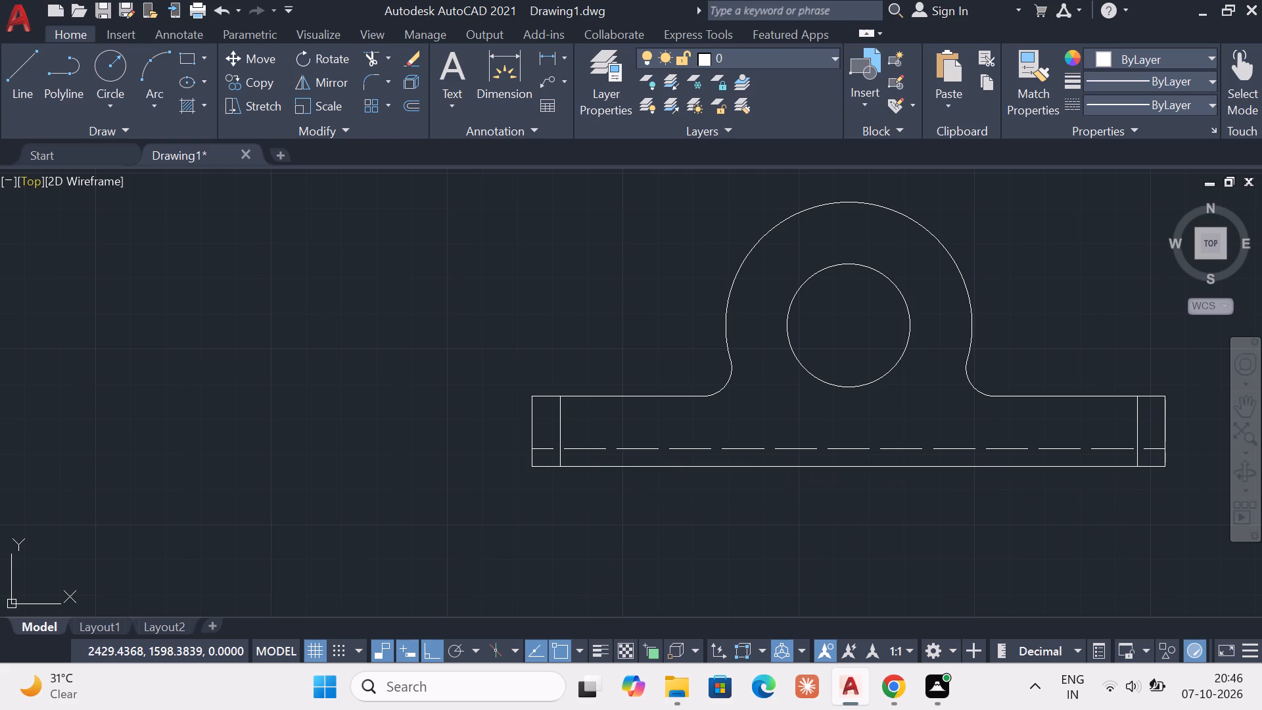
Draw a short vertical marker line, about 8 long, downward from the left end of the 140-long line.
left_click(14, 105)
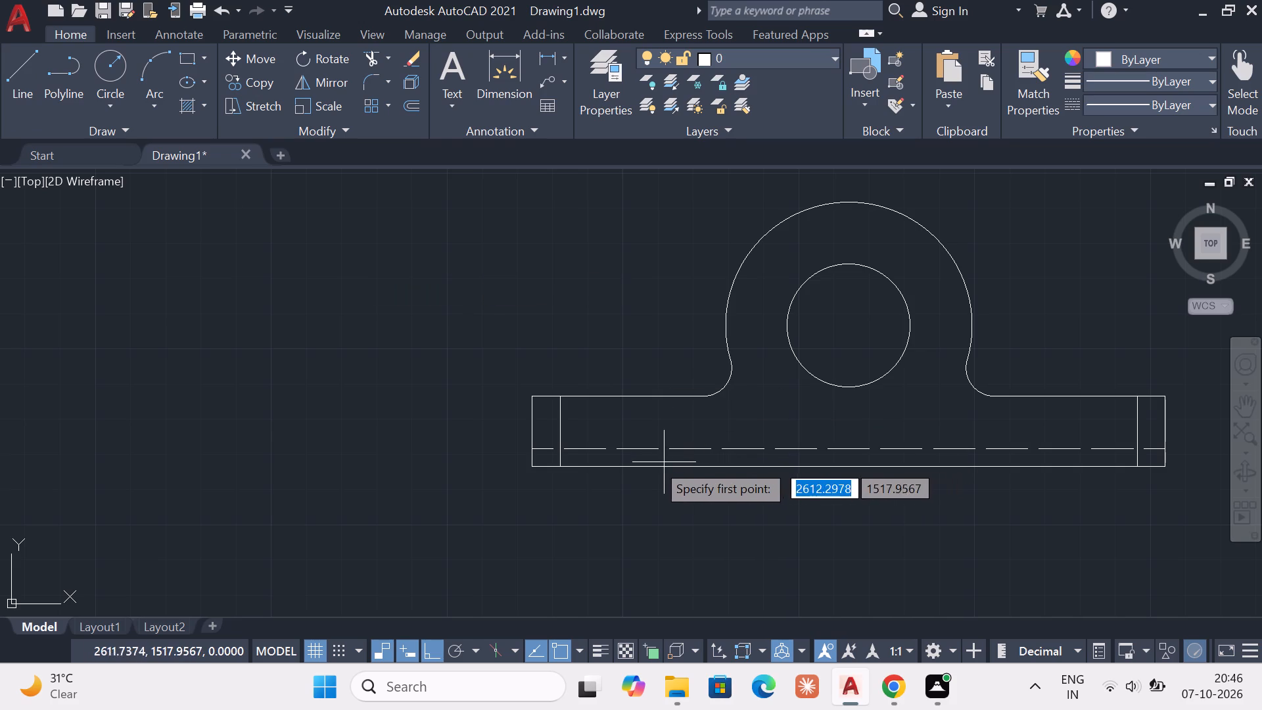
left_click(605, 468)
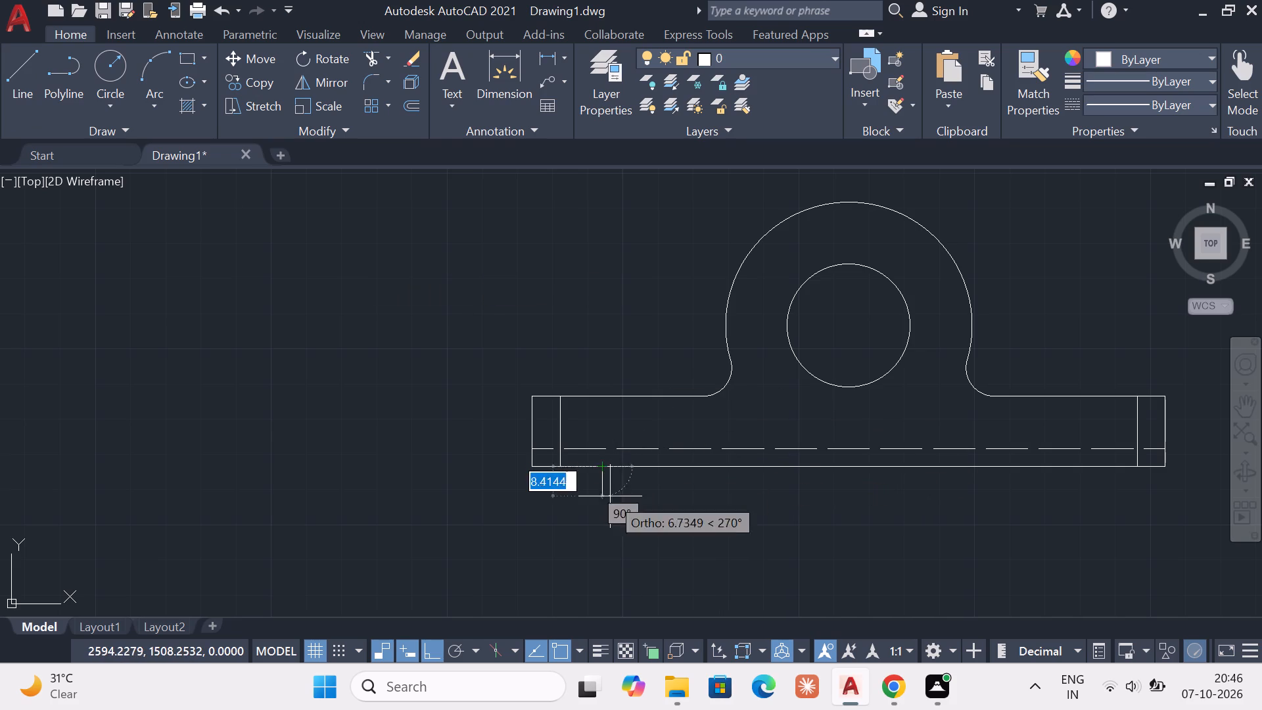
left_click(610, 496)
key("Escape")
key("Escape")
key("Escape")
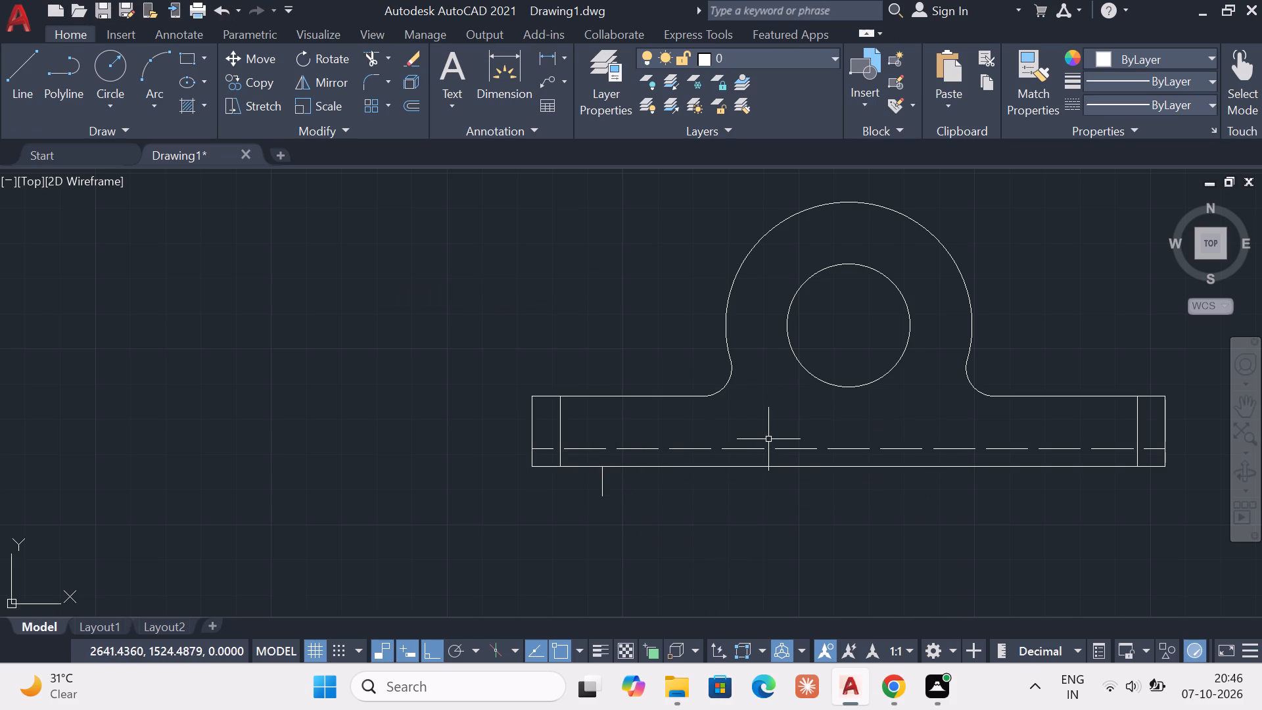
Draw a short vertical marker line downward from the right end of the 140-long line.
key("space")
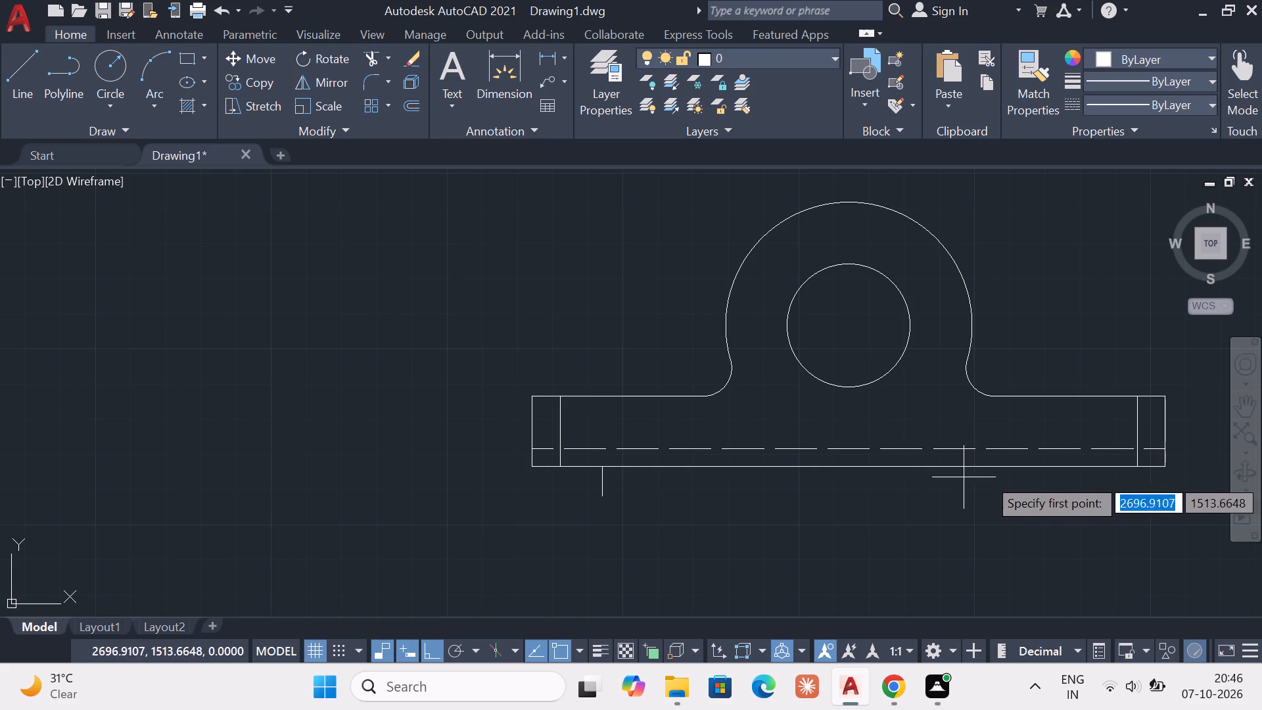
left_click(1092, 466)
left_click(1087, 490)
key("Escape")
key("Escape")
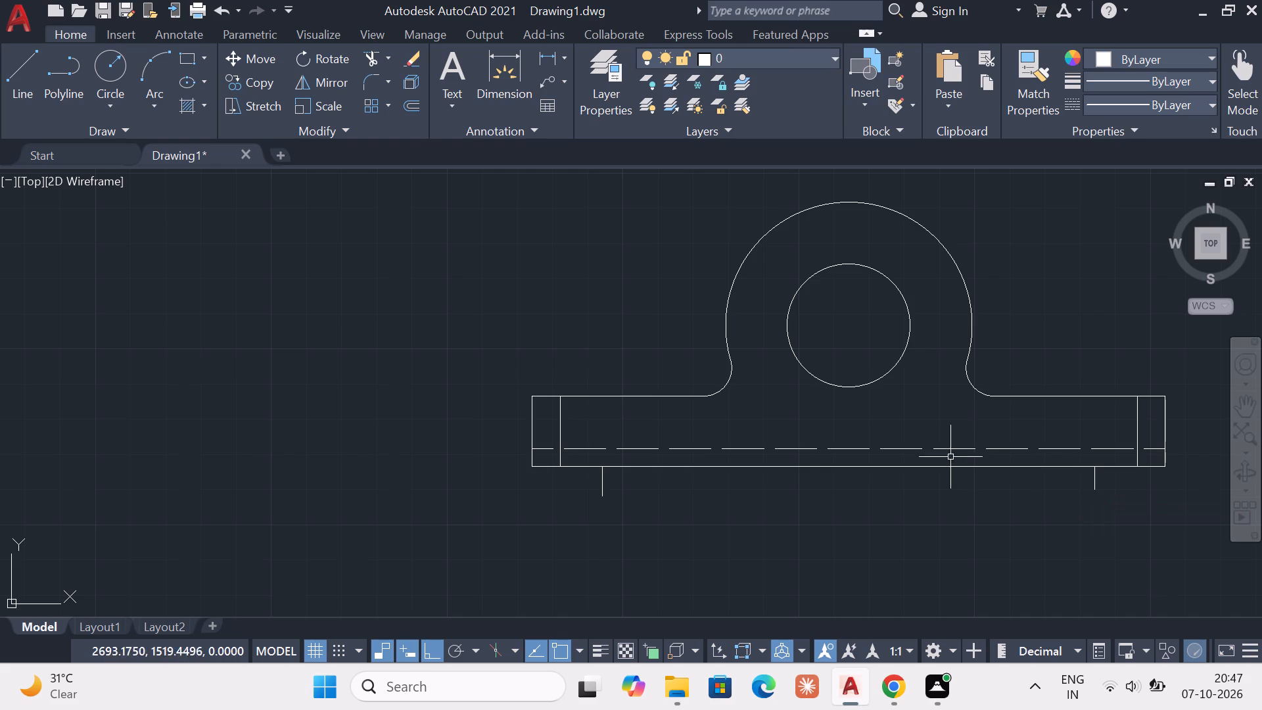
key("Escape")
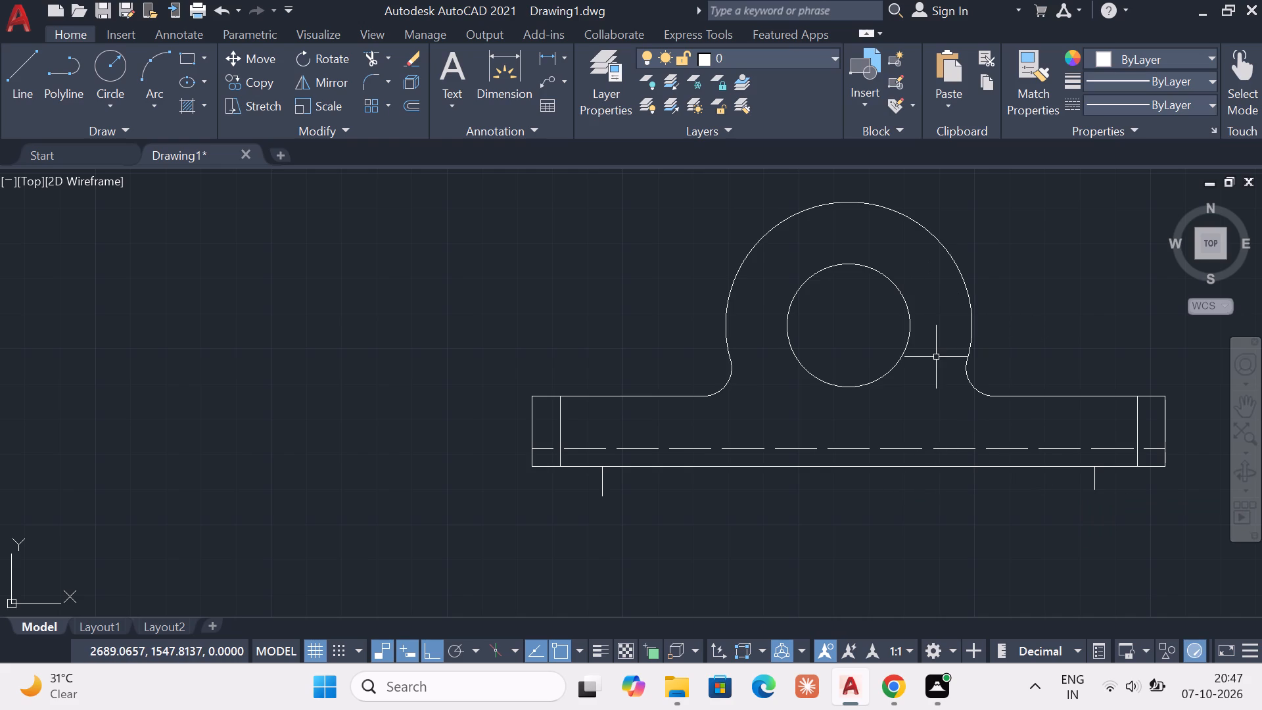
key("Escape")
Draw a vertical line from the left marker's top end up to the base's top edge.
left_click(14, 88)
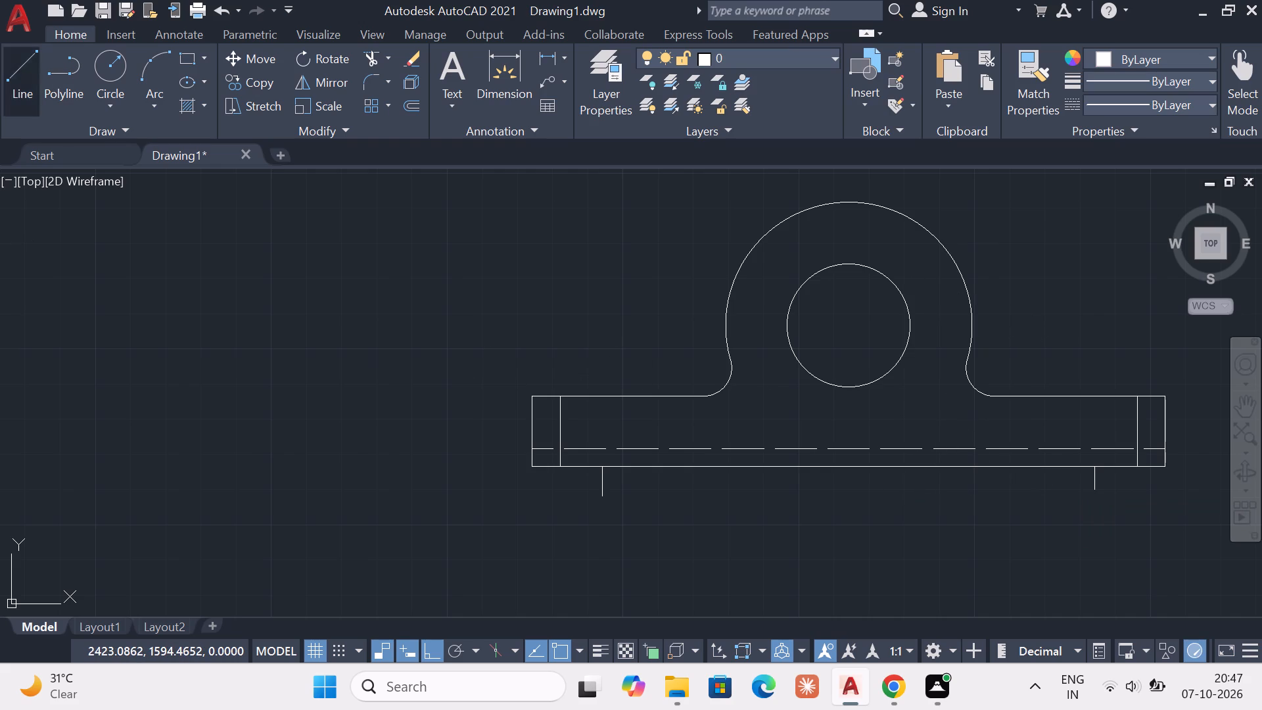
left_click(605, 463)
left_click(602, 398)
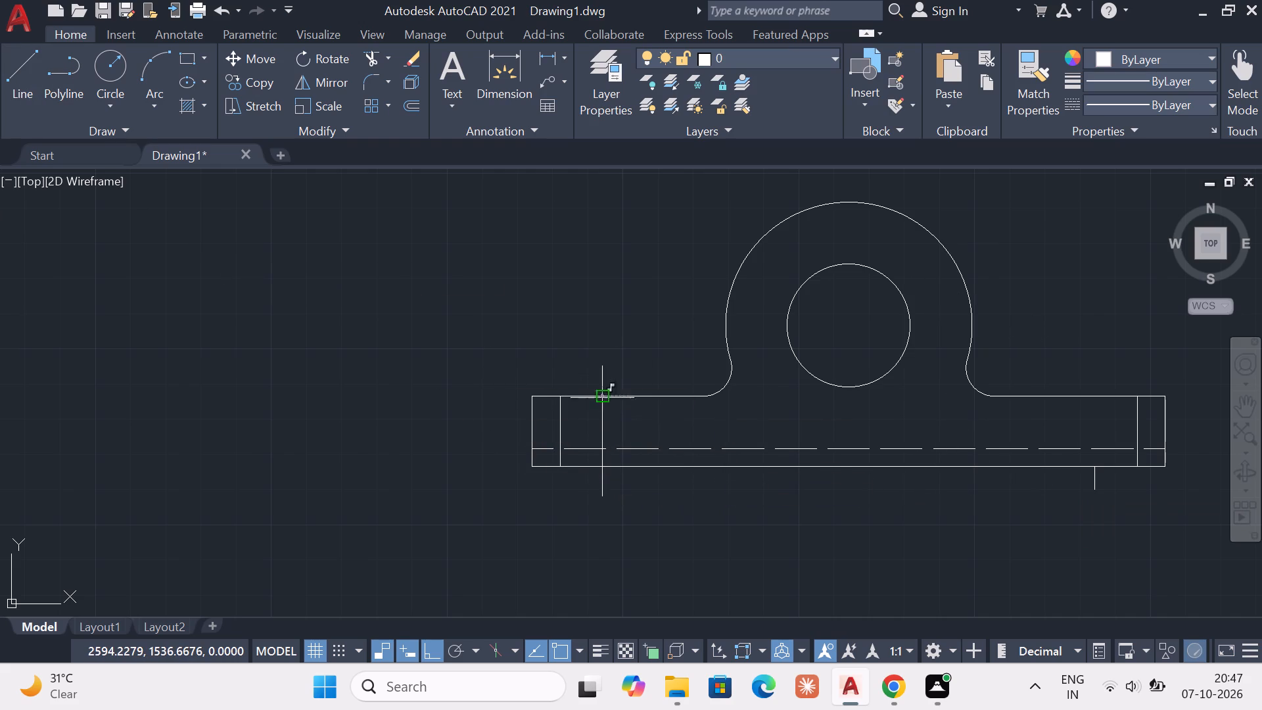
key("Escape")
Erase the two vertical lines located 8 from each end of the base.
left_click(560, 423)
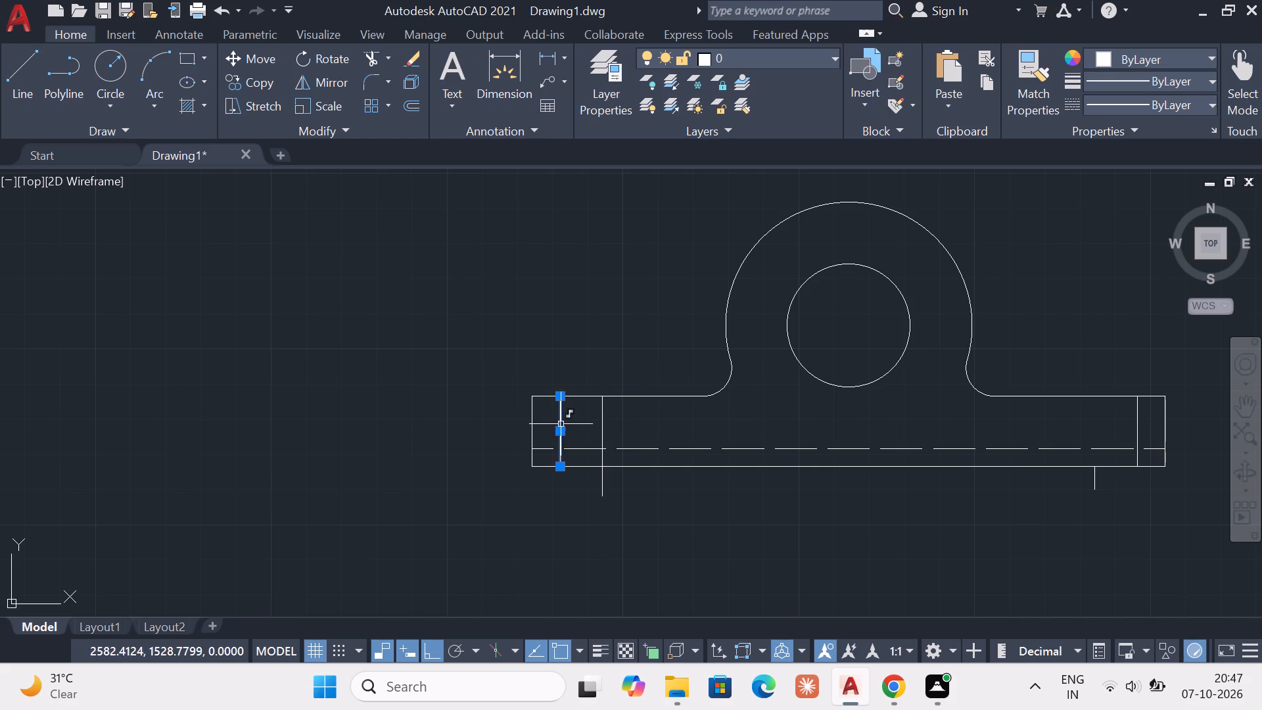
key("Delete")
left_click(1136, 419)
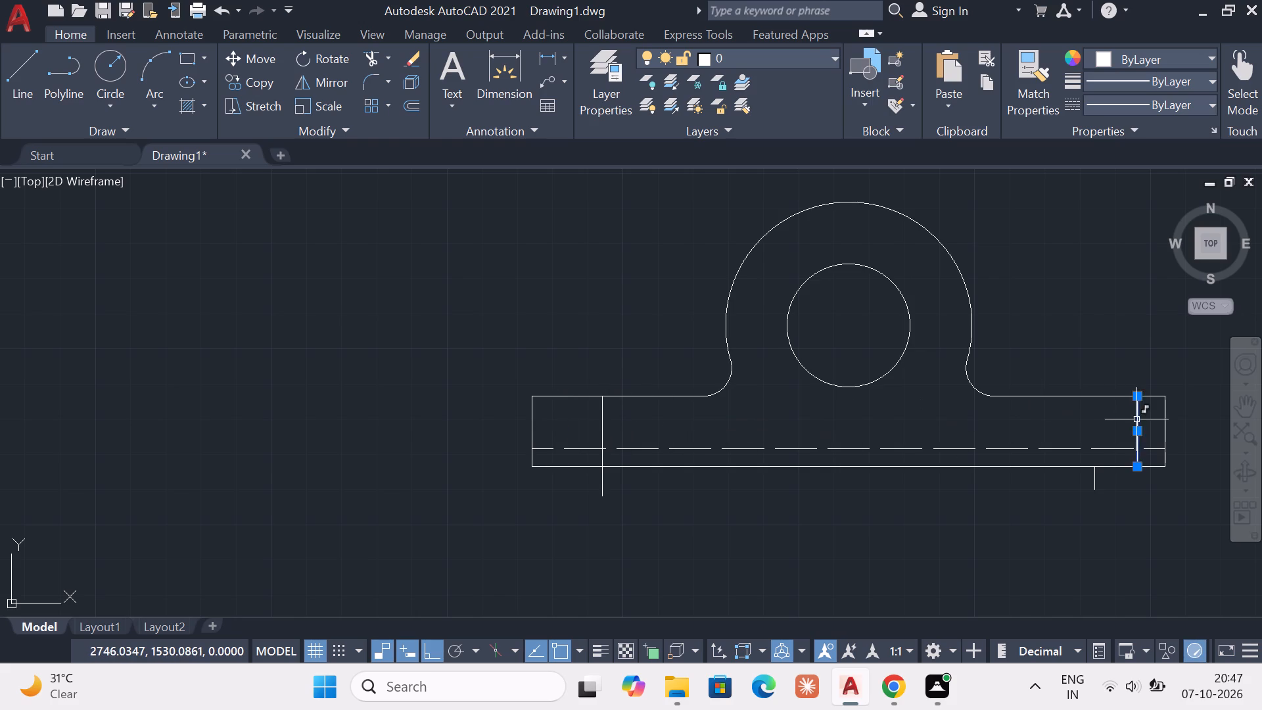
key("Delete")
key("space")
key("Escape")
key("Escape")
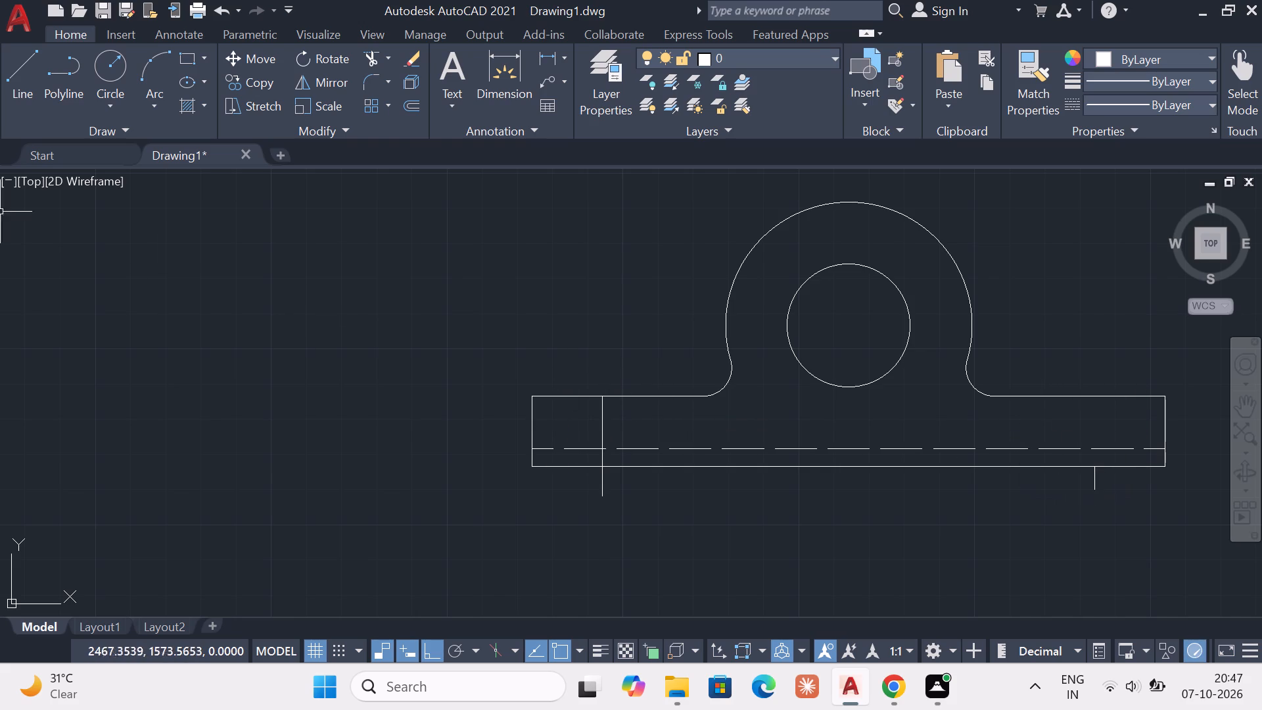
Draw a 20-long vertical line from the right marker's top end up to the base's top edge.
left_click(5, 65)
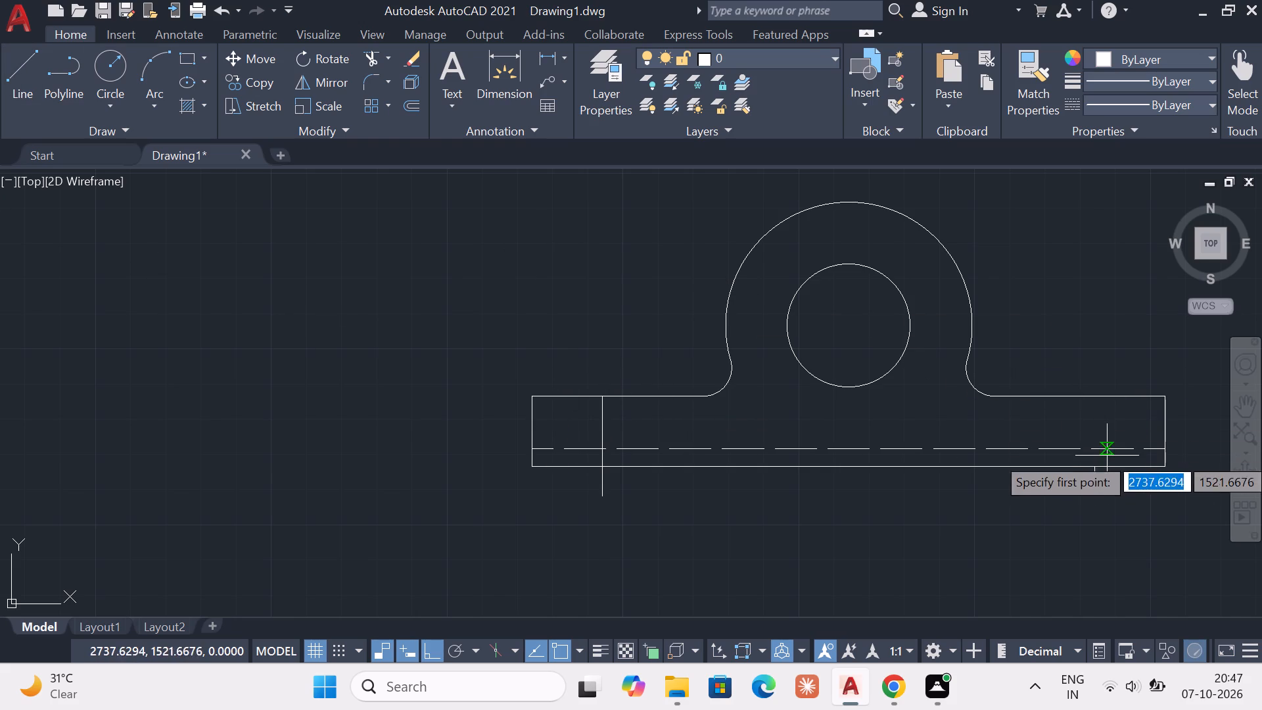
left_click(1096, 465)
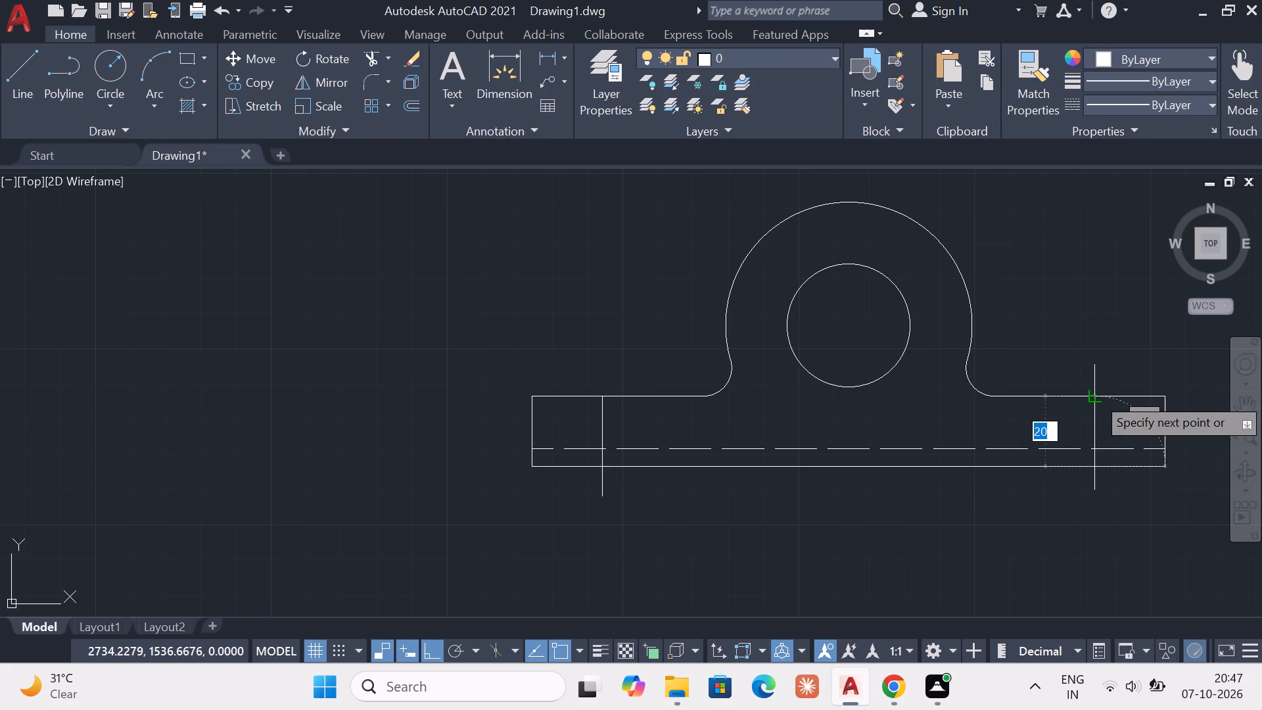
left_click(1096, 396)
key("Escape")
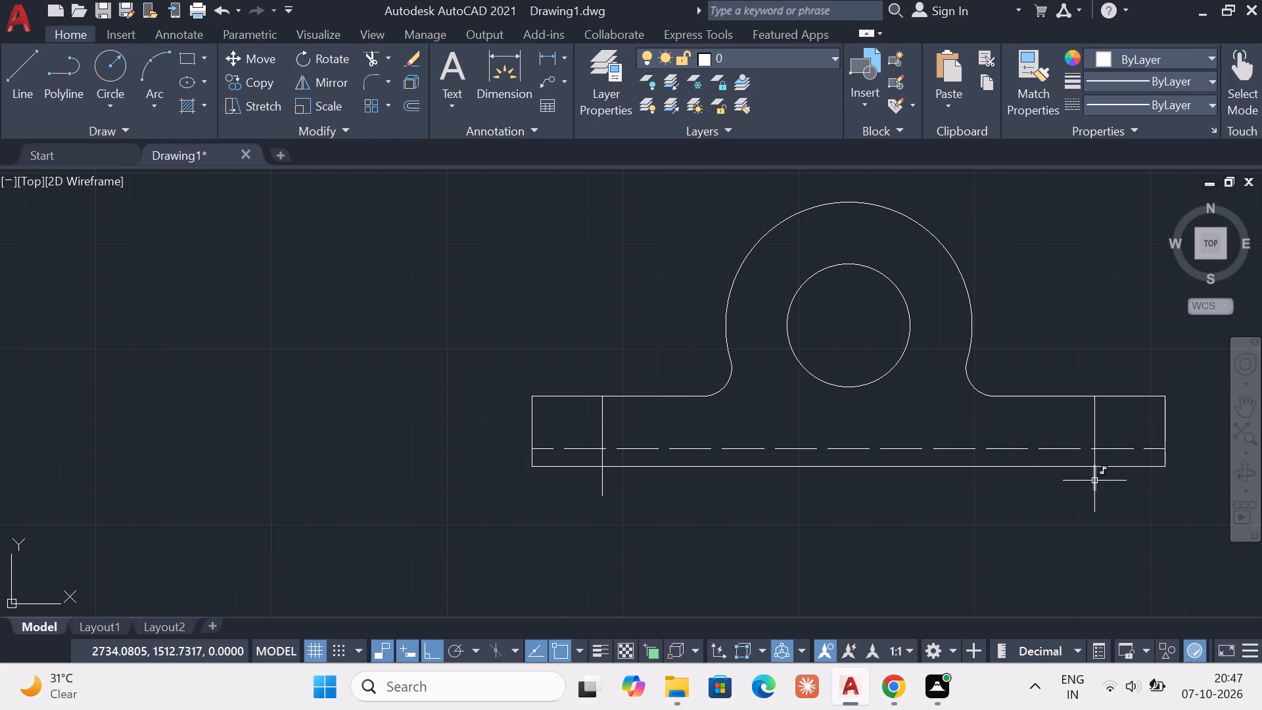
Erase the two short marker lines hanging below the base's bottom edge.
left_click(1094, 481)
key("Delete")
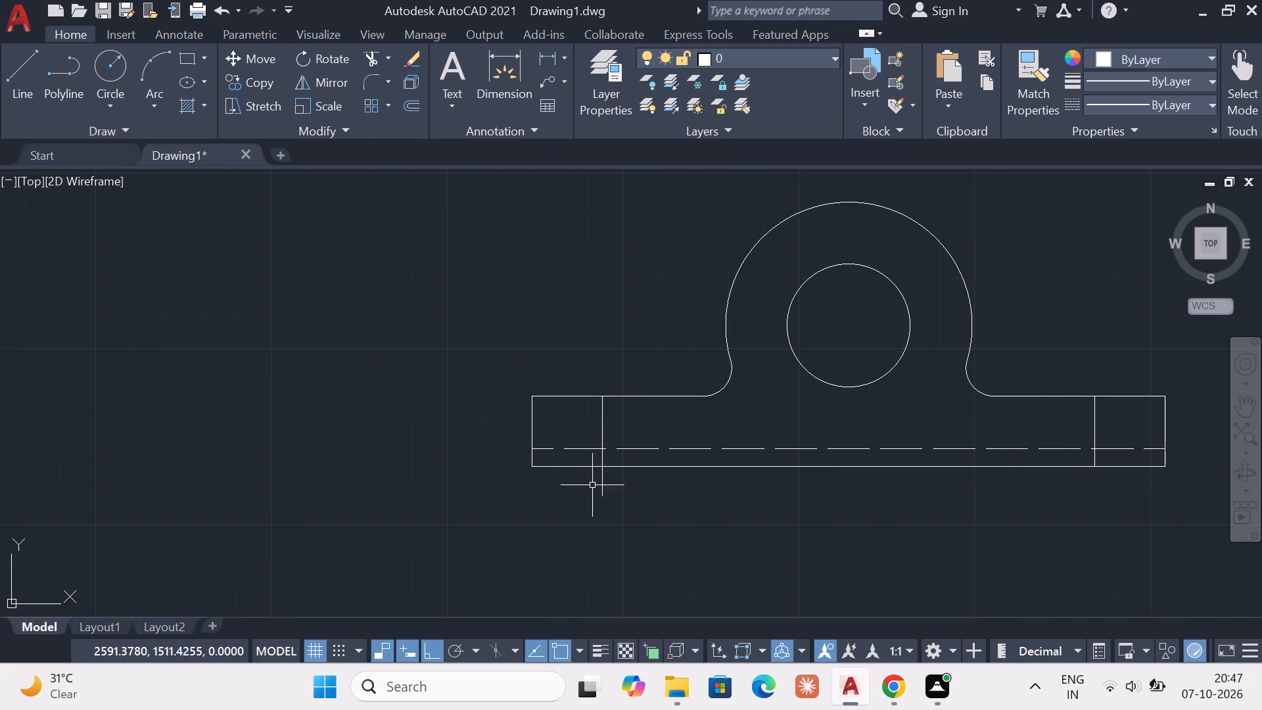
left_click(600, 485)
key("Delete")
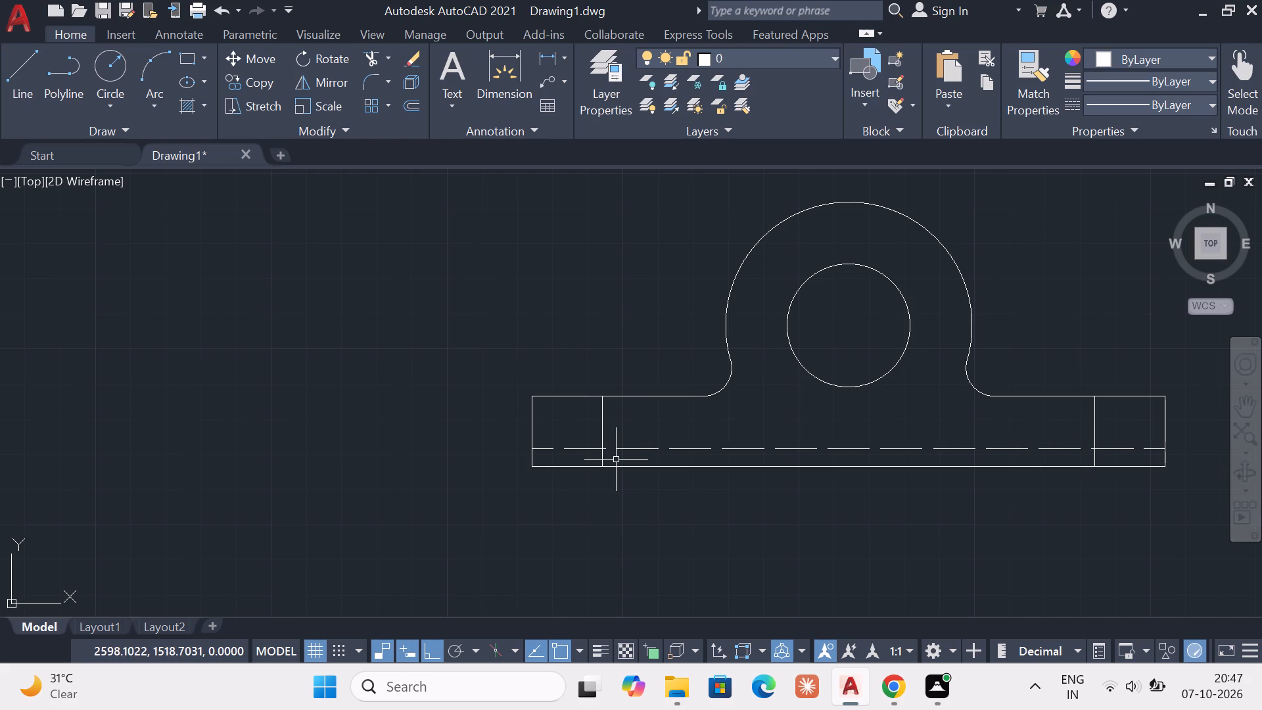
key("Escape")
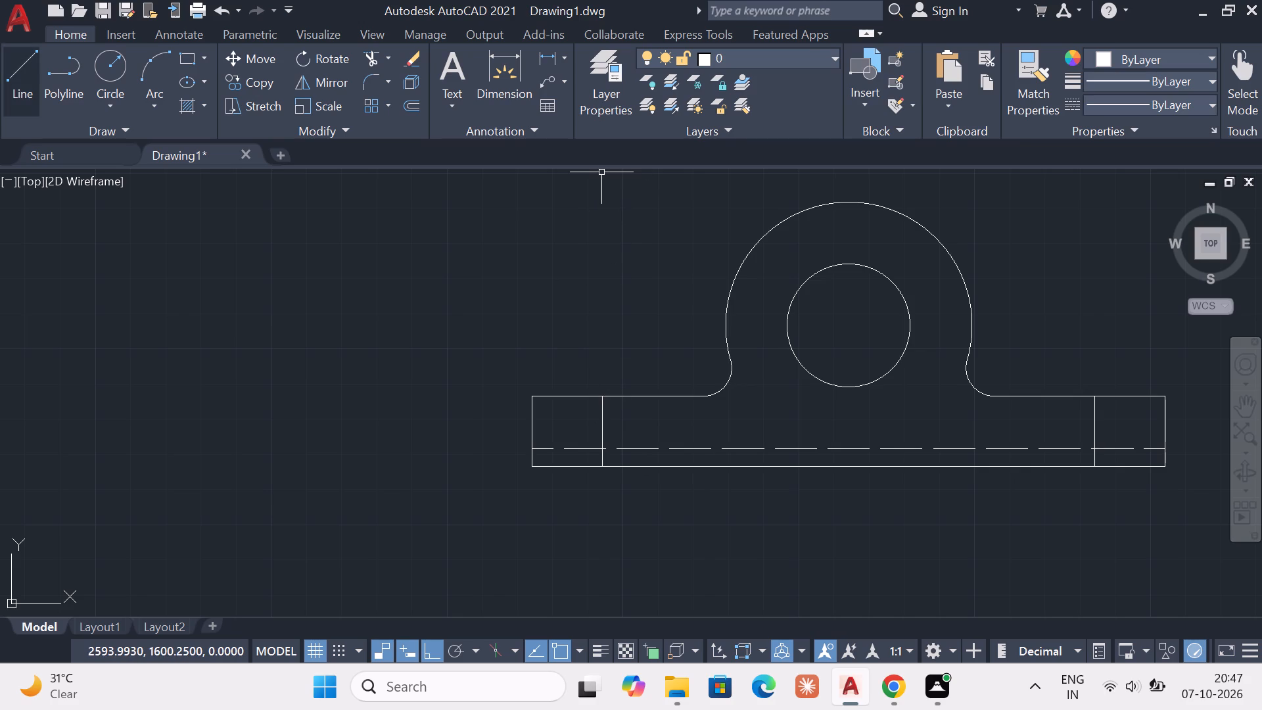
Draw a line 2 long to the left from where the left vertical crosses the dashed line.
left_click(27, 66)
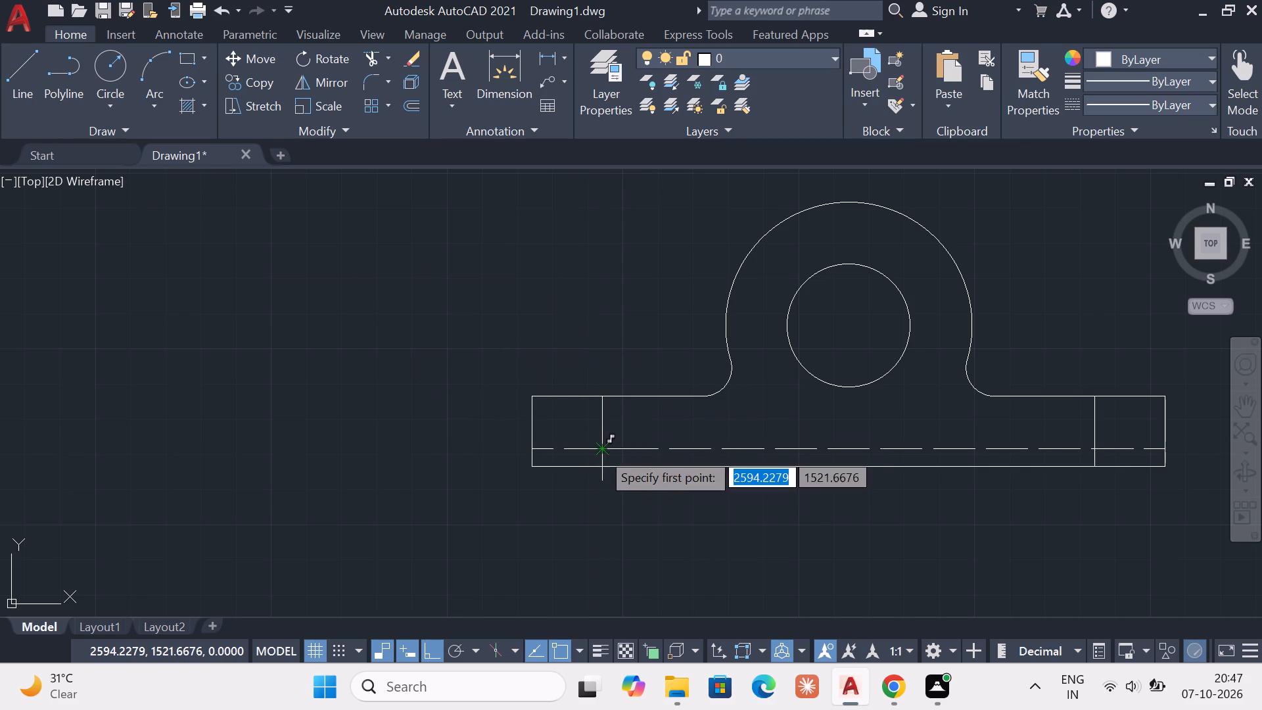
left_click(600, 451)
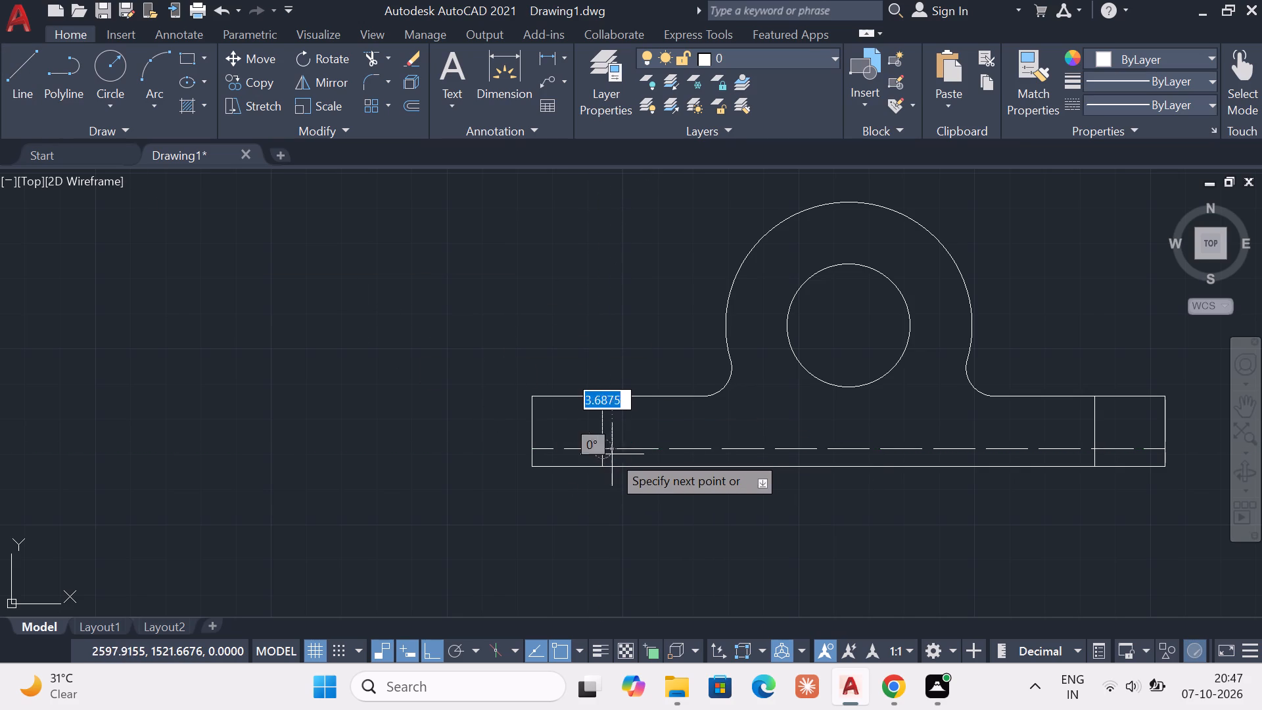
key("2")
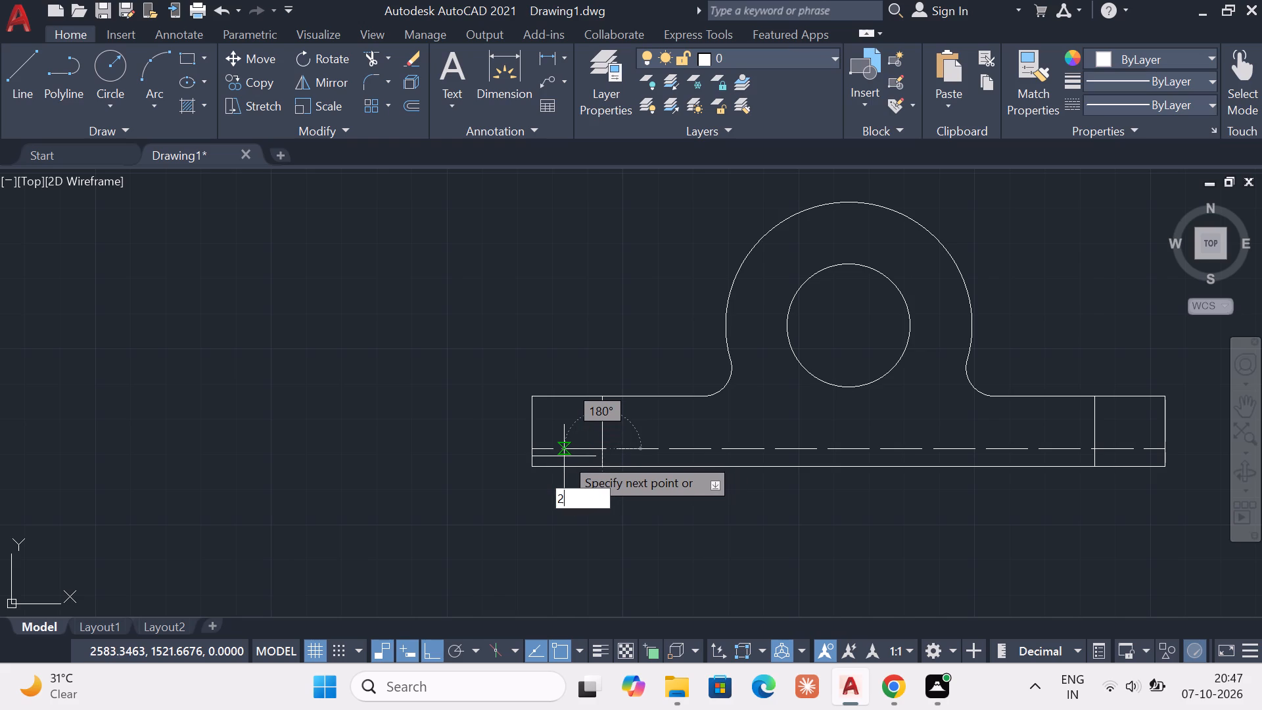
key("Return")
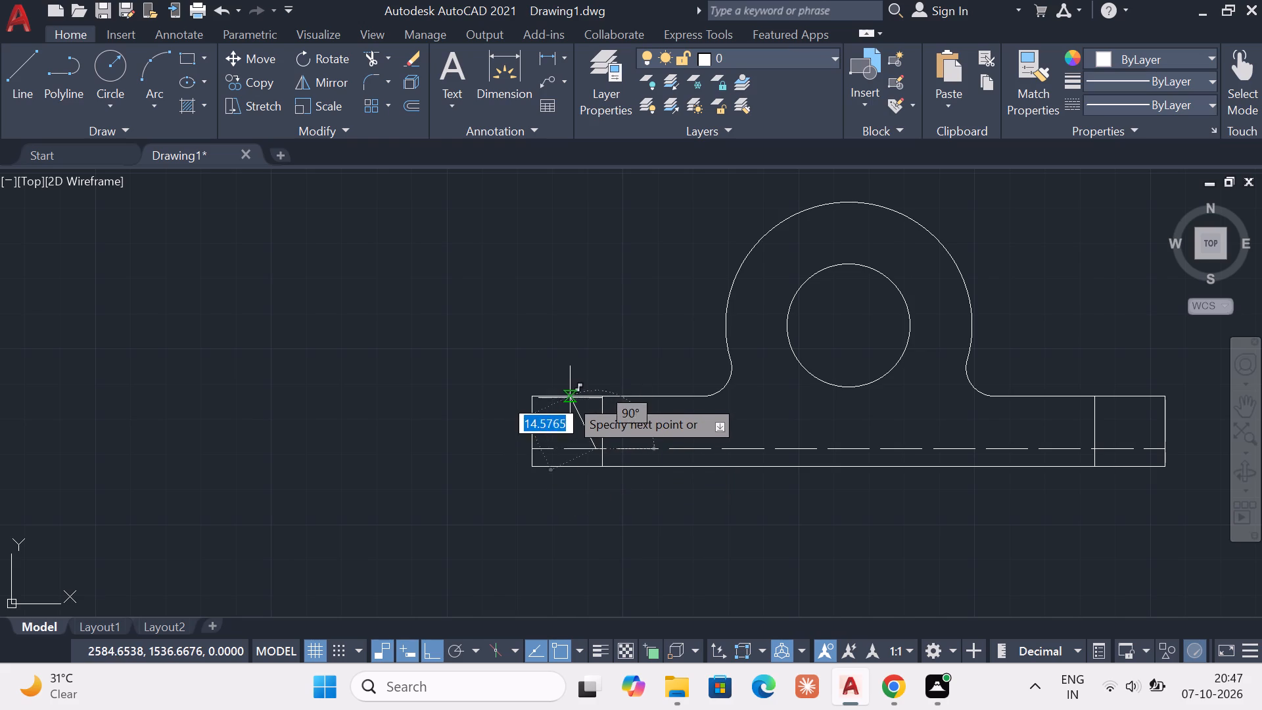
key("Escape")
key("Escape")
key("Escape")
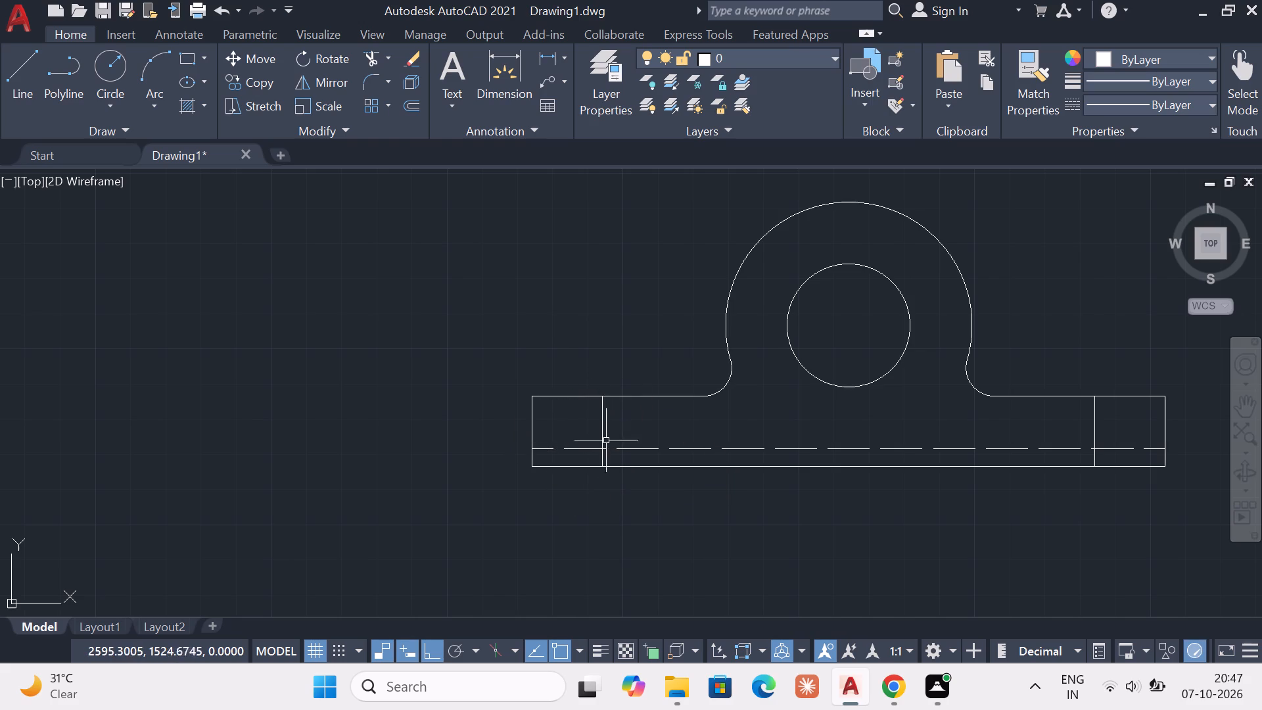
Erase the short horizontal line that starts where the left vertical crosses the dashed line.
left_click(598, 448)
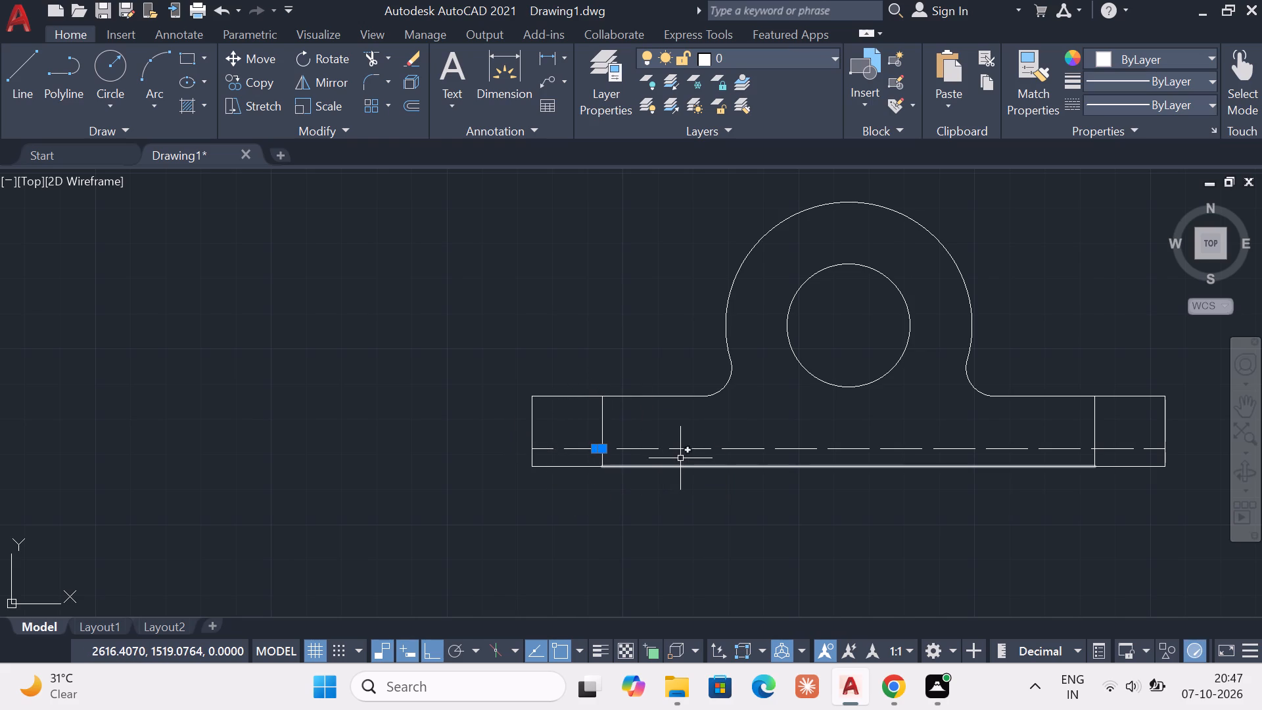
key("Delete")
Draw a vertical from the dashed line to the base's top edge, 10 left of the left vertical, and erase its horizontal helper line.
left_click(29, 80)
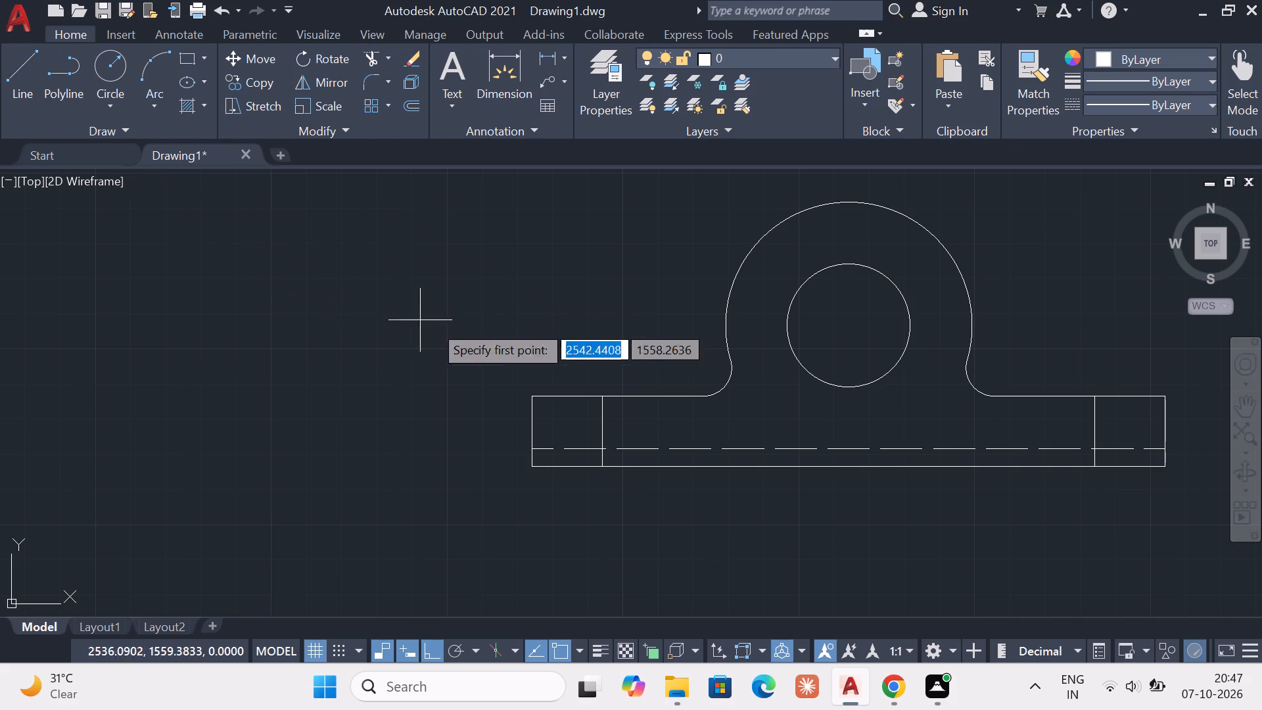
left_click(602, 446)
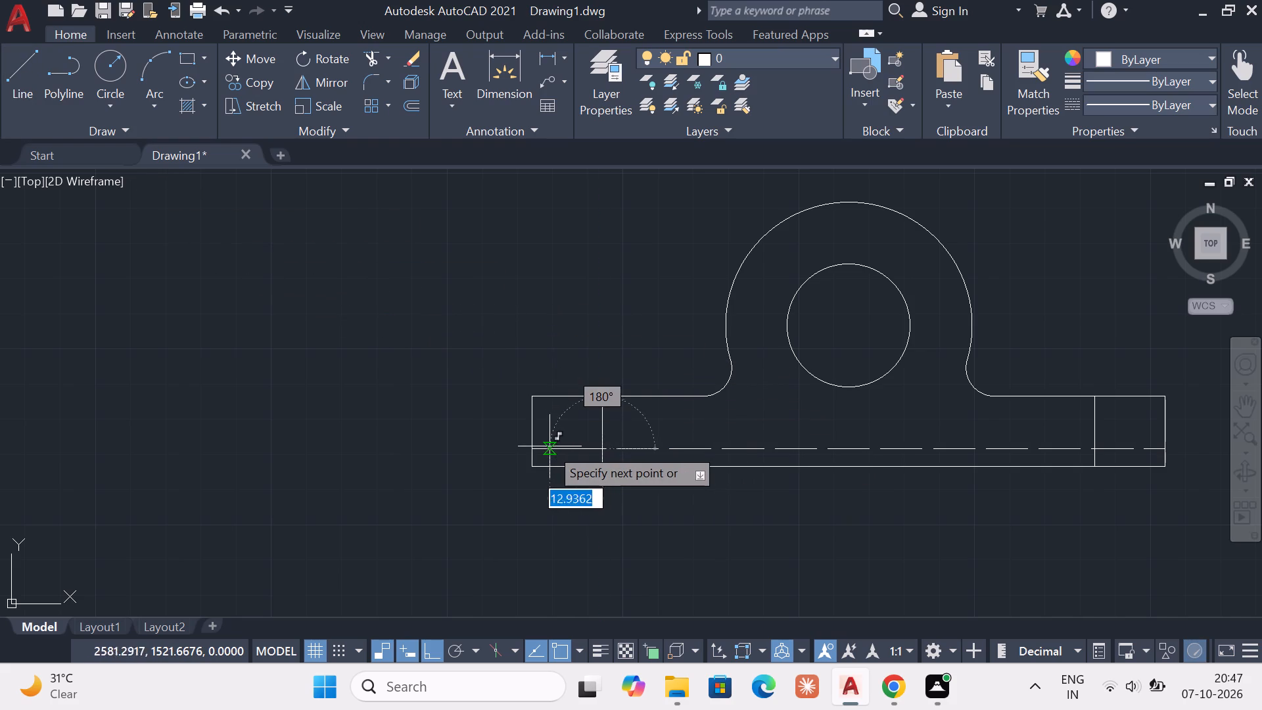
key("1")
key("0")
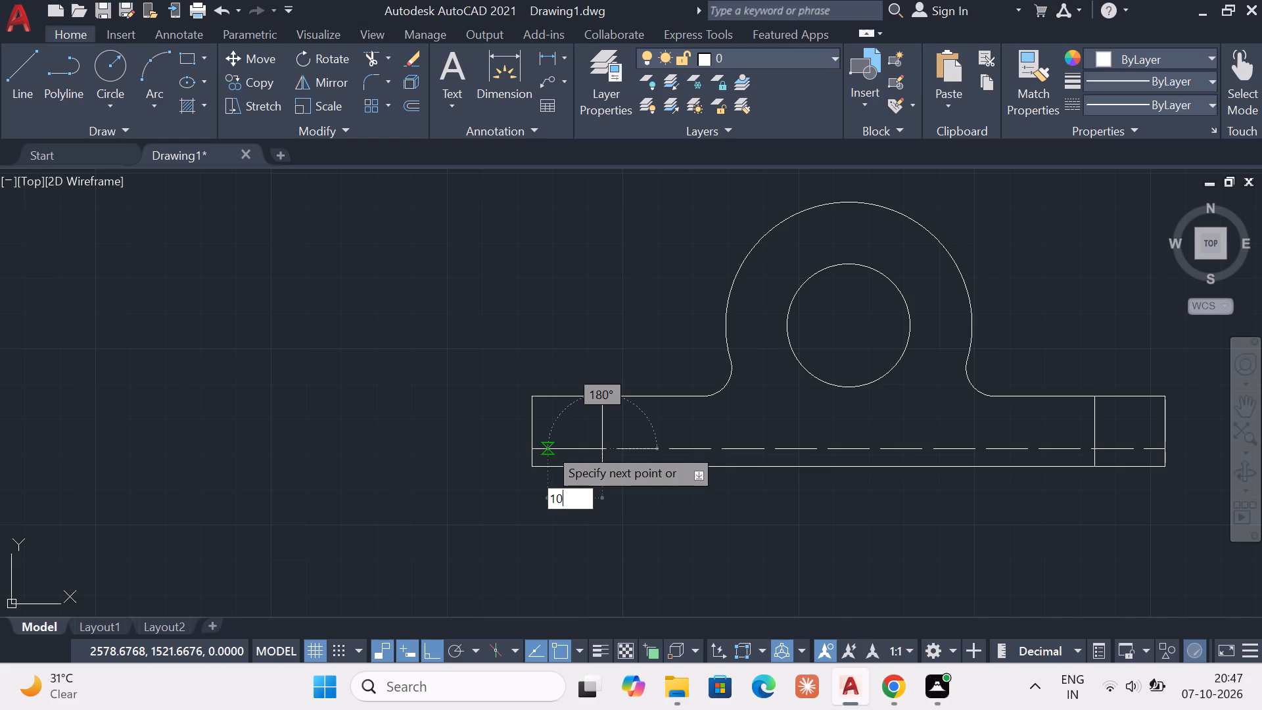
key("Return")
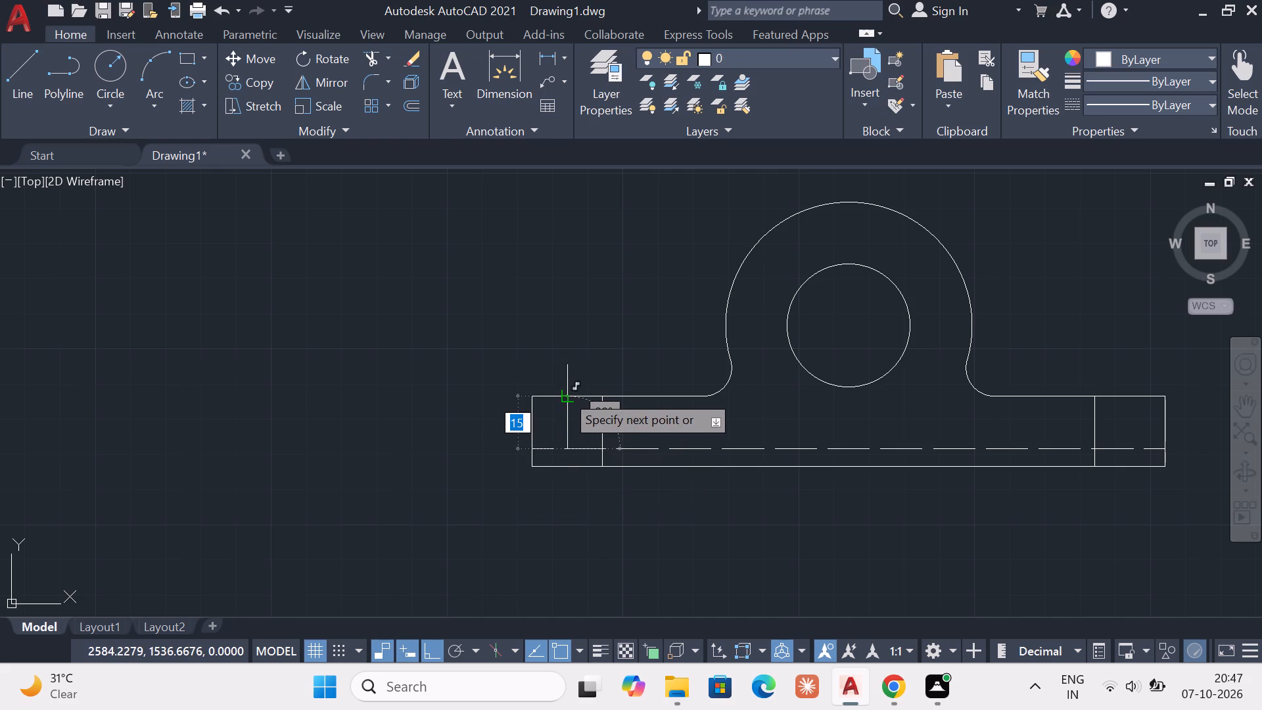
left_click(565, 393)
key("Escape")
left_click(584, 450)
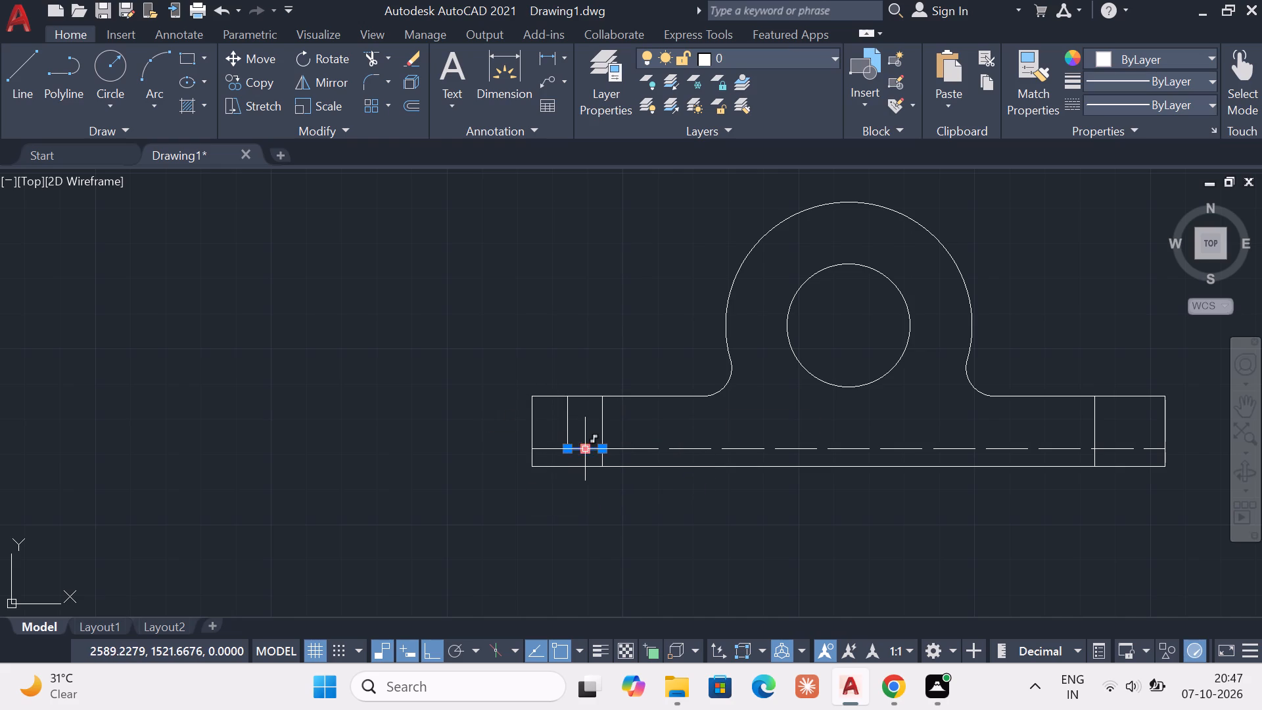
key("Delete")
Draw a vertical from the dashed line to the base's top edge, 10 right of the left vertical, and erase its horizontal helper line.
left_click(19, 85)
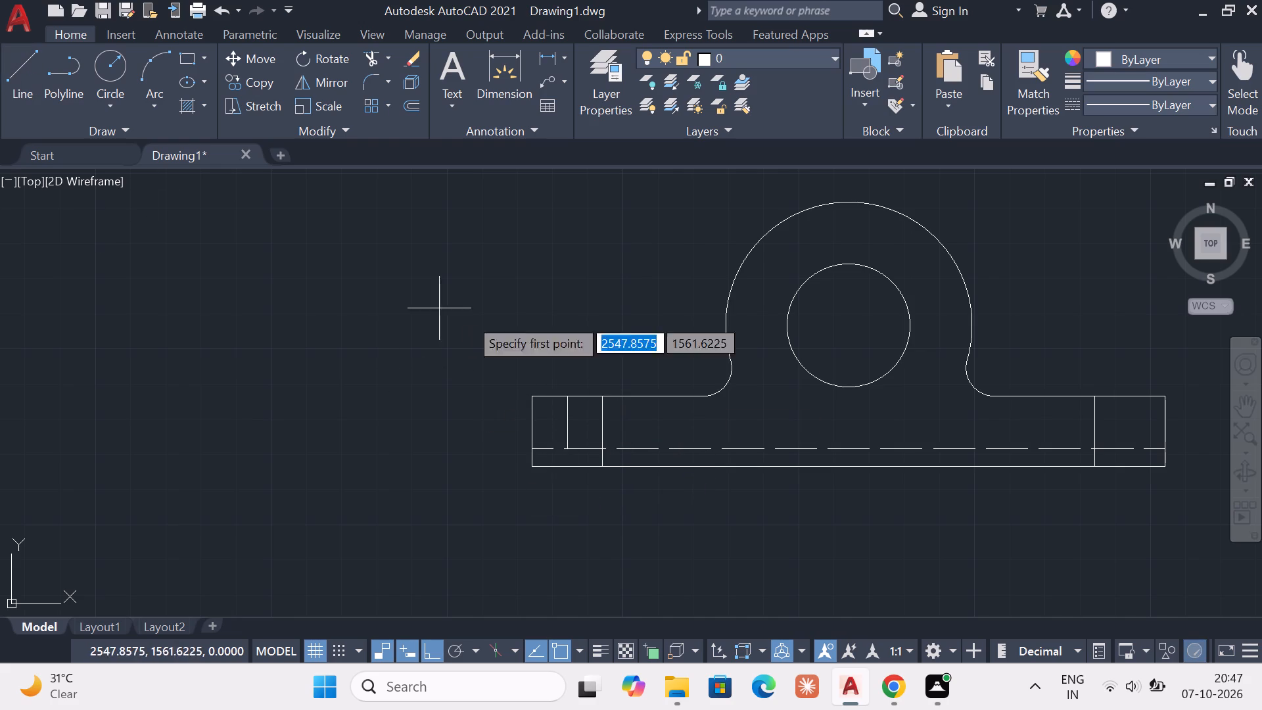
left_click(603, 444)
key("1")
key("0")
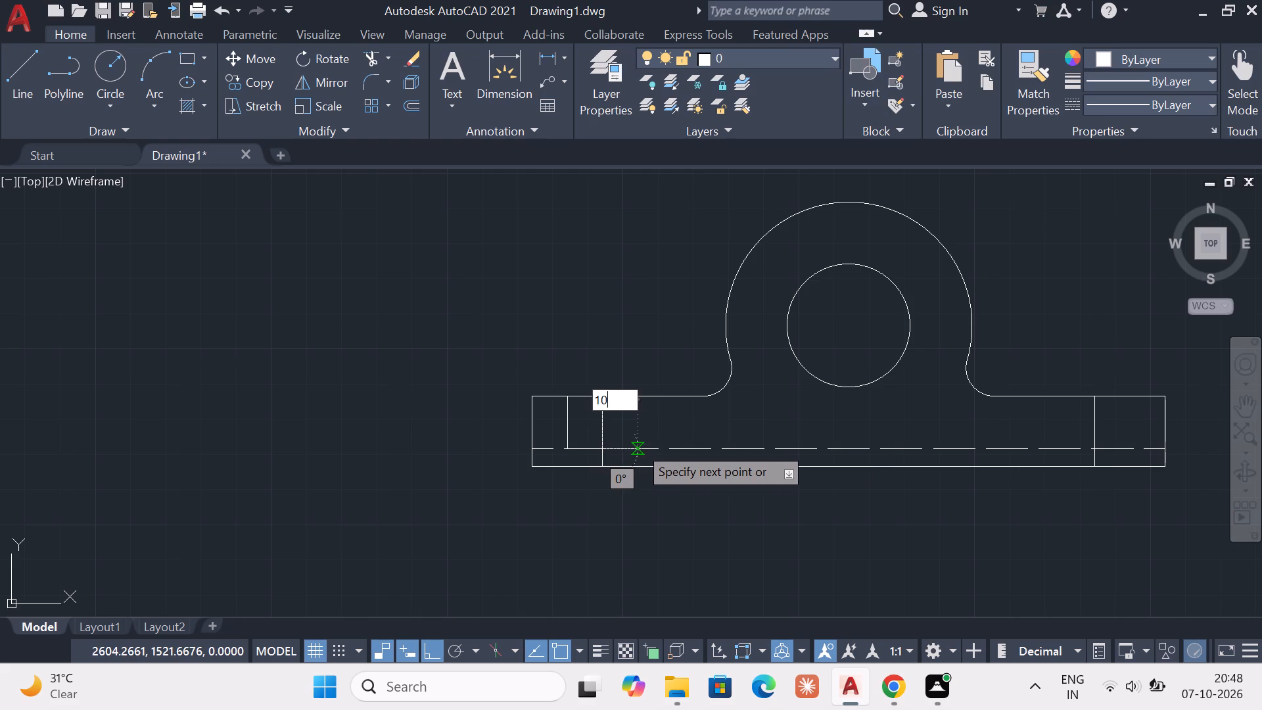
key("Return")
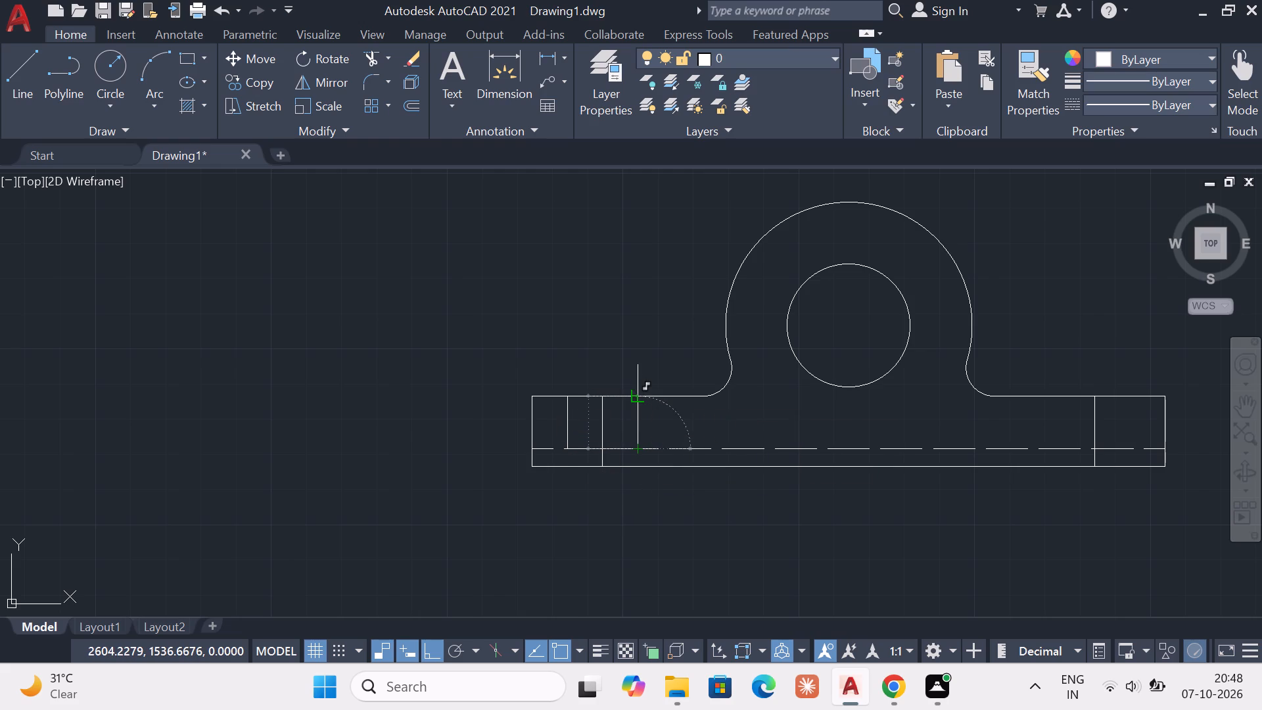
left_click(640, 395)
key("grave")
key("grave")
key("grave")
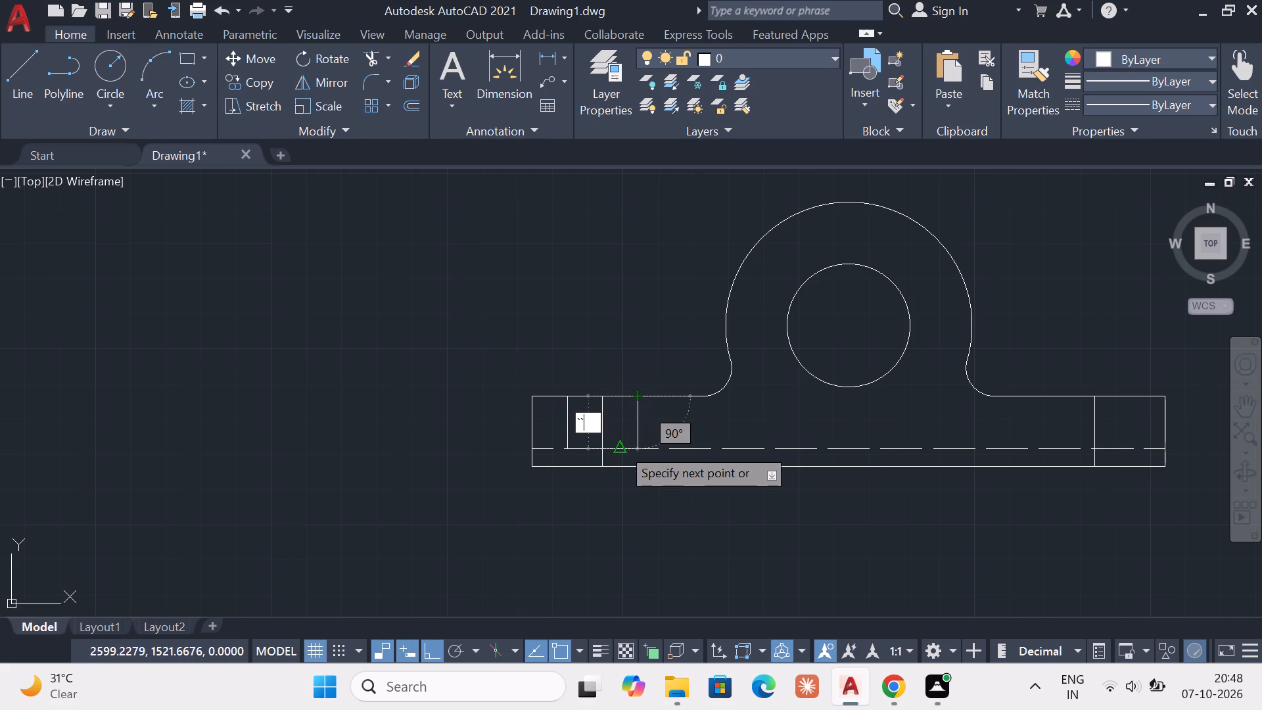
key("grave")
key("Escape")
key("Escape")
key("Escape")
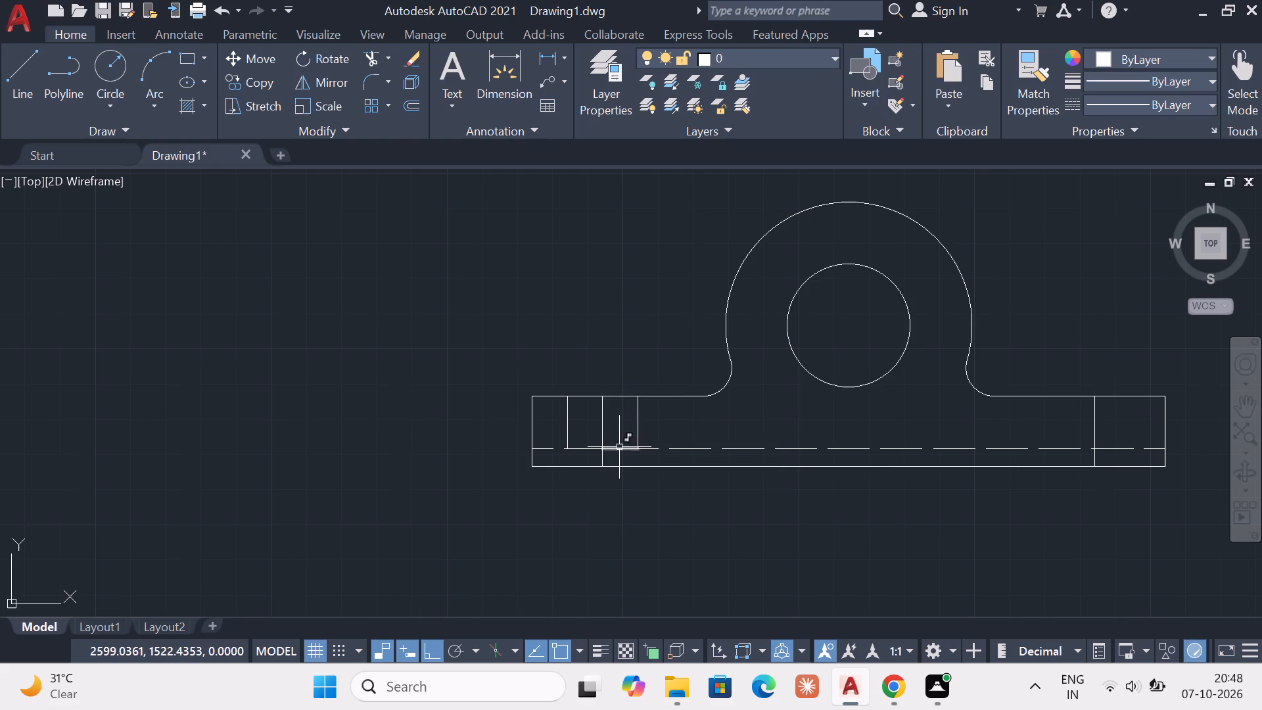
left_click(619, 448)
key("Delete")
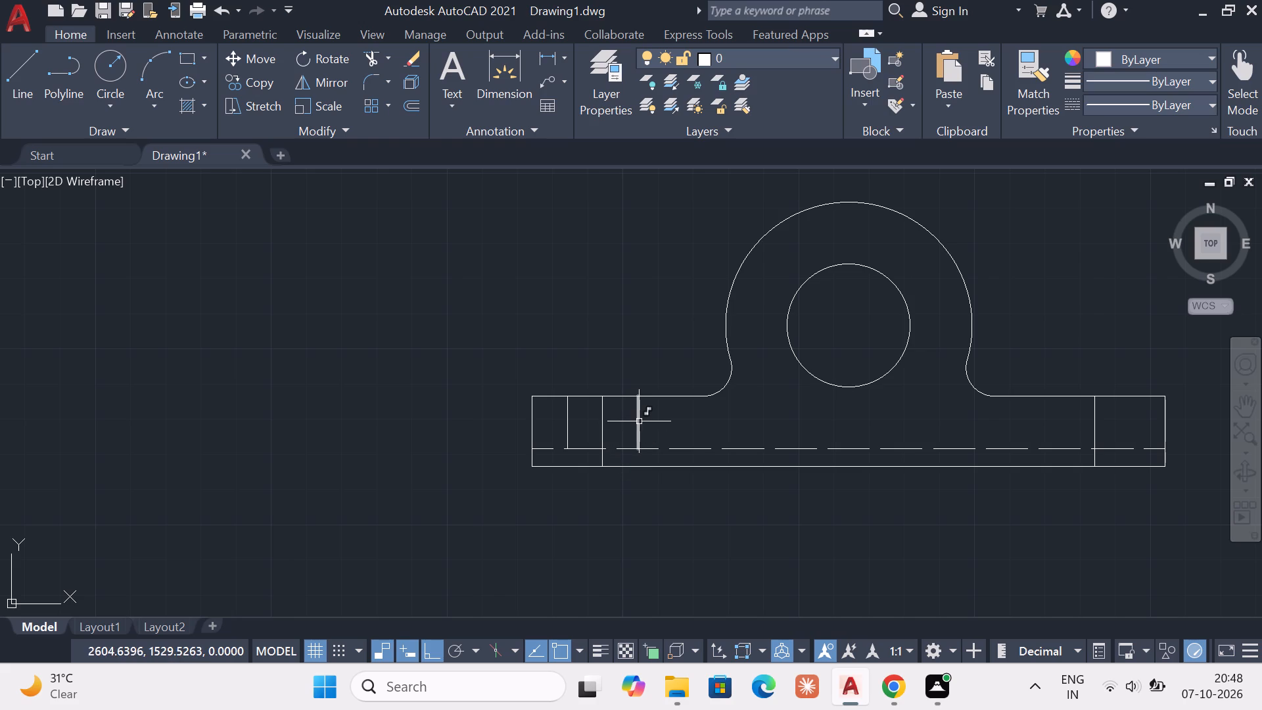
Change the two short verticals on either side of the left vertical to the dashed linetype.
left_click(639, 421)
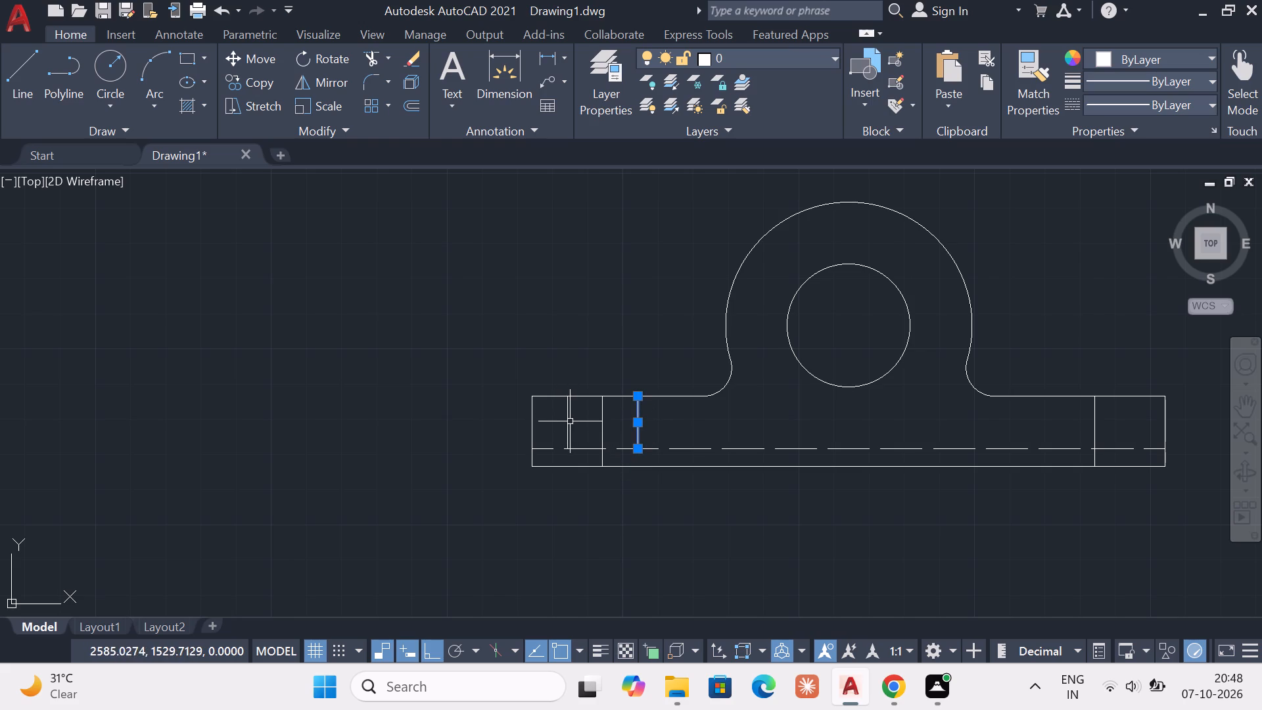
left_click(567, 424)
left_click(1092, 105)
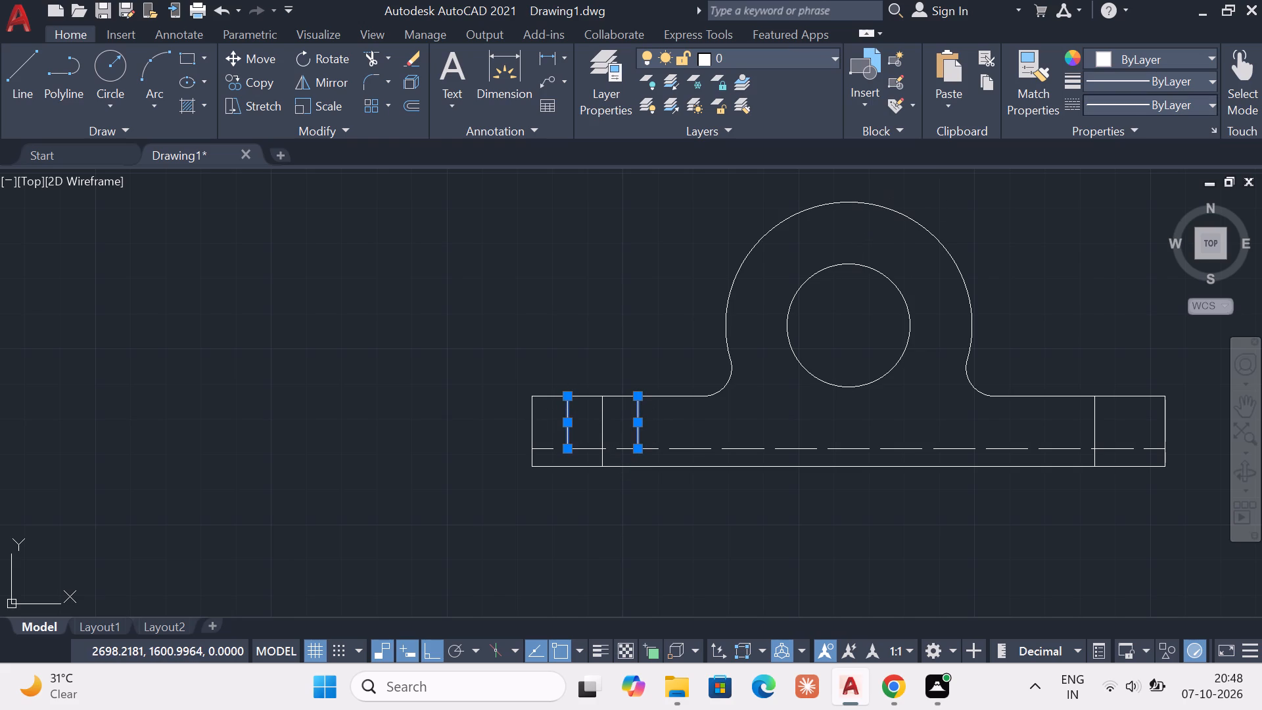
left_click(1106, 177)
key("Escape")
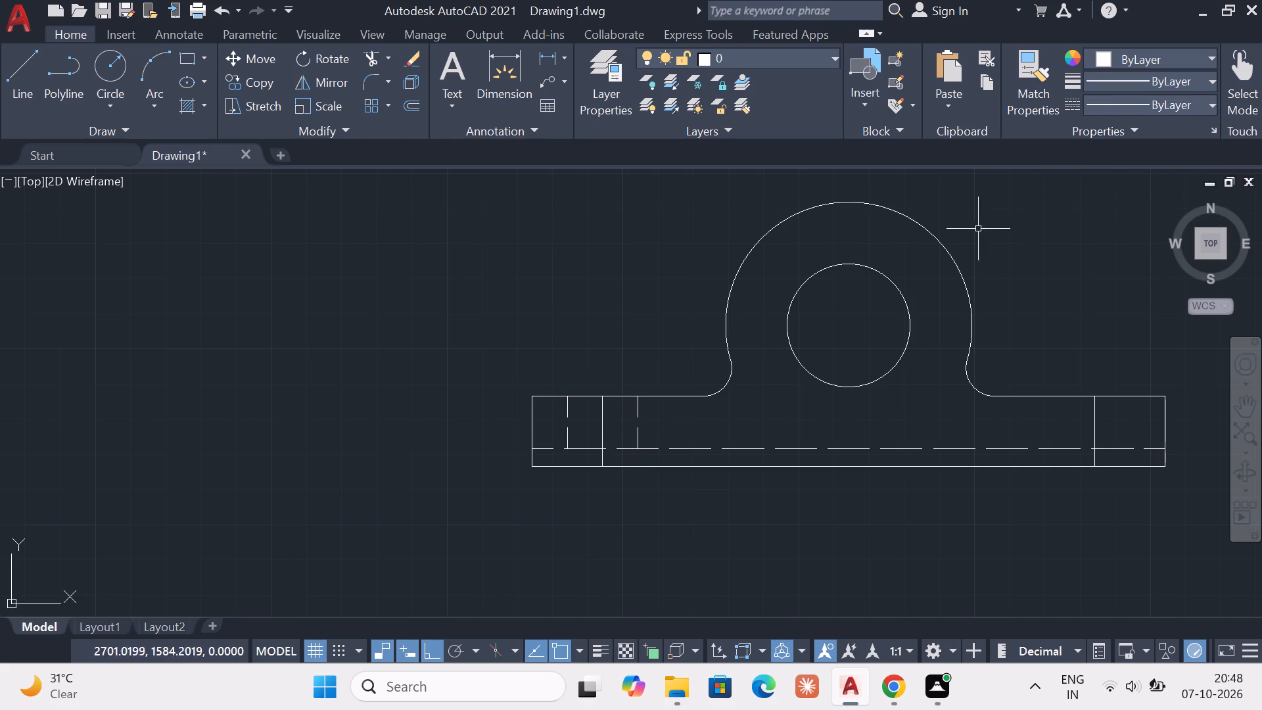
key("Escape")
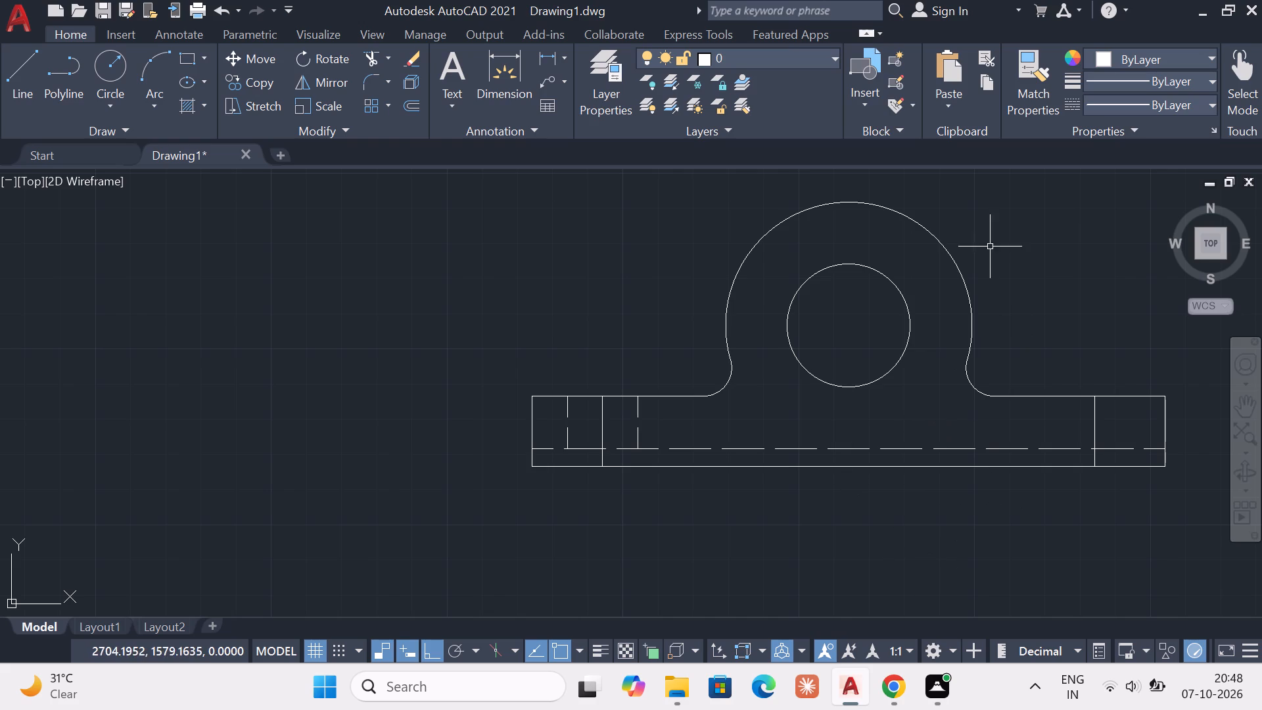
Draw a vertical from the dashed line to the base's top edge, 10 right of the right vertical, and erase its horizontal helper line.
left_click(17, 69)
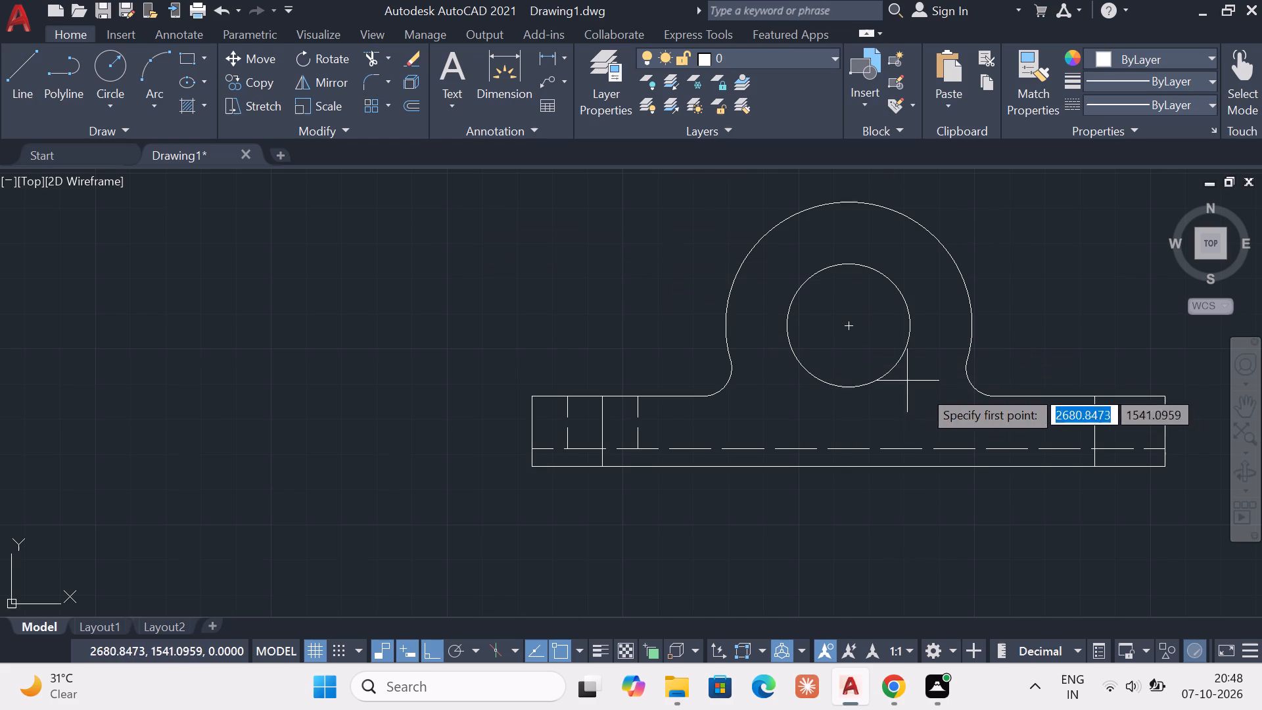
left_click(1097, 450)
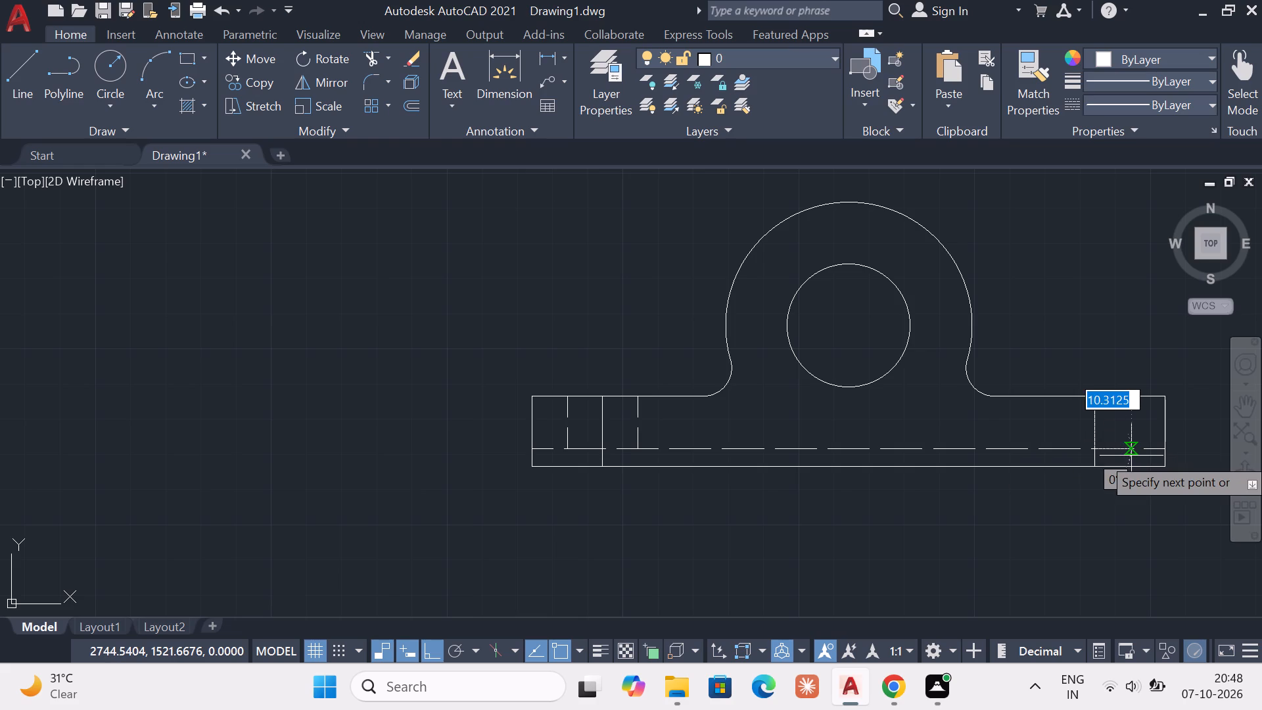
key("1")
key("0")
key("Return")
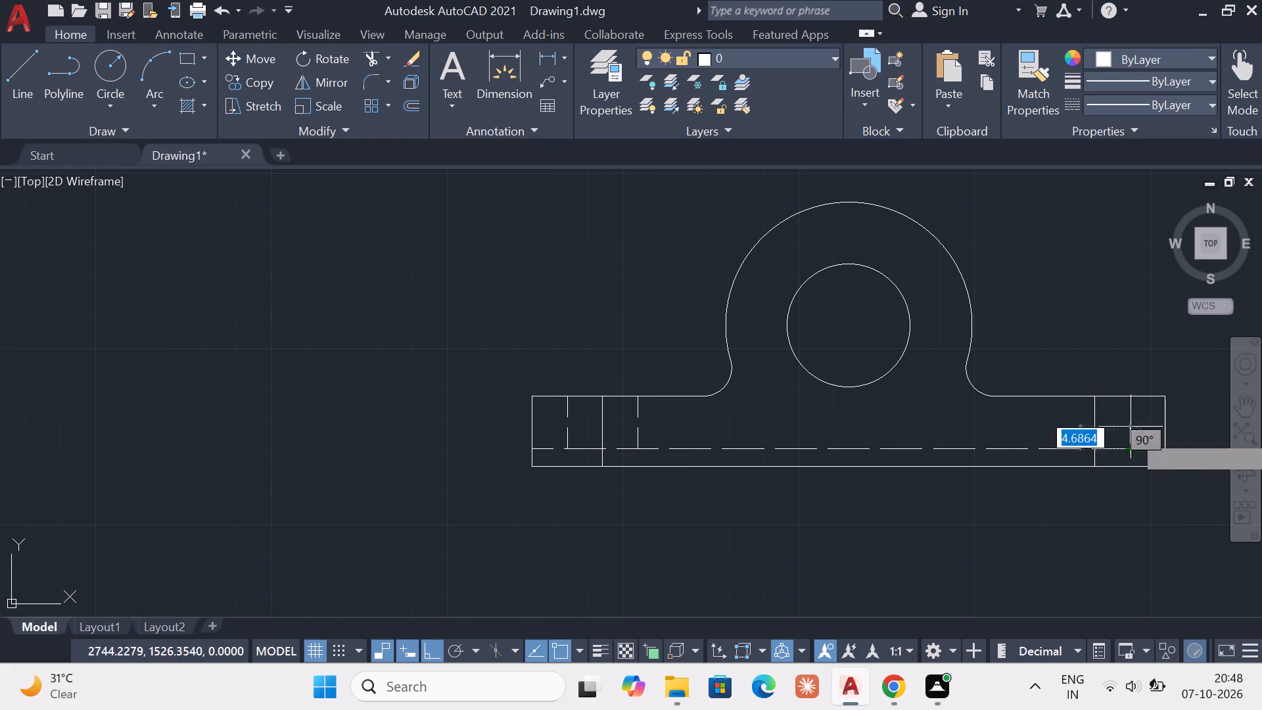
left_click(1125, 401)
key("Escape")
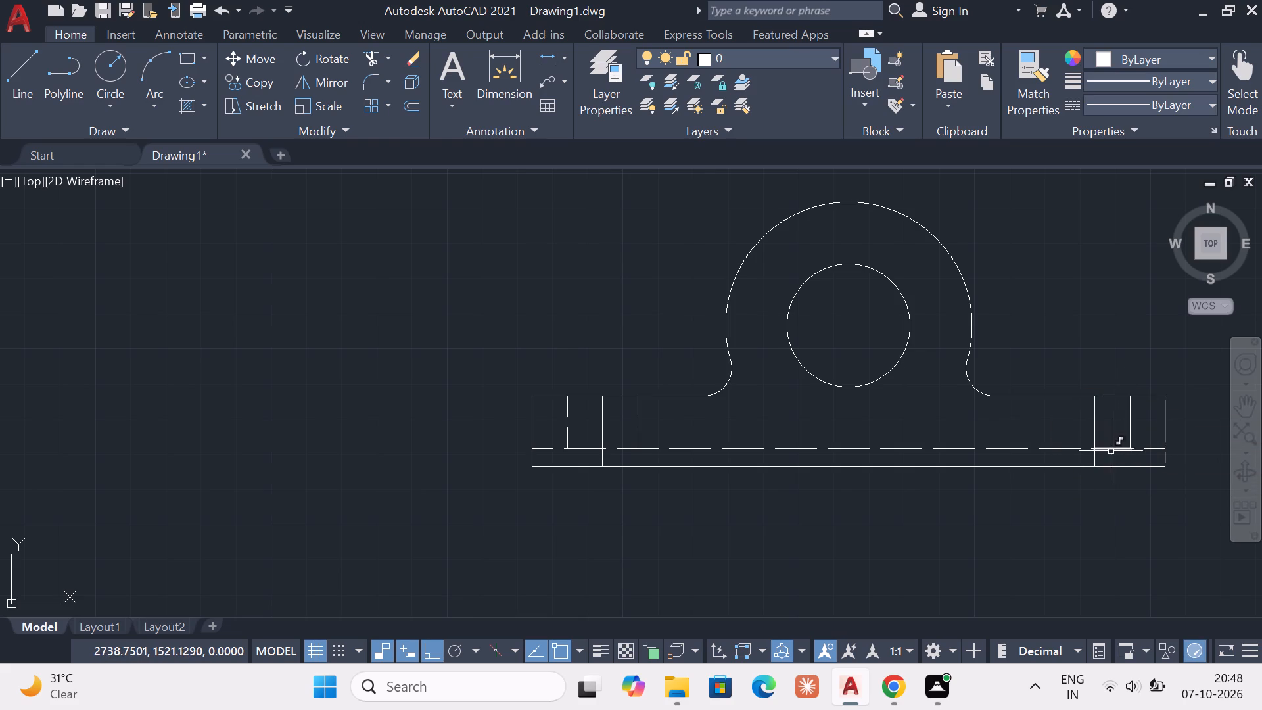
left_click(1111, 451)
key("Delete")
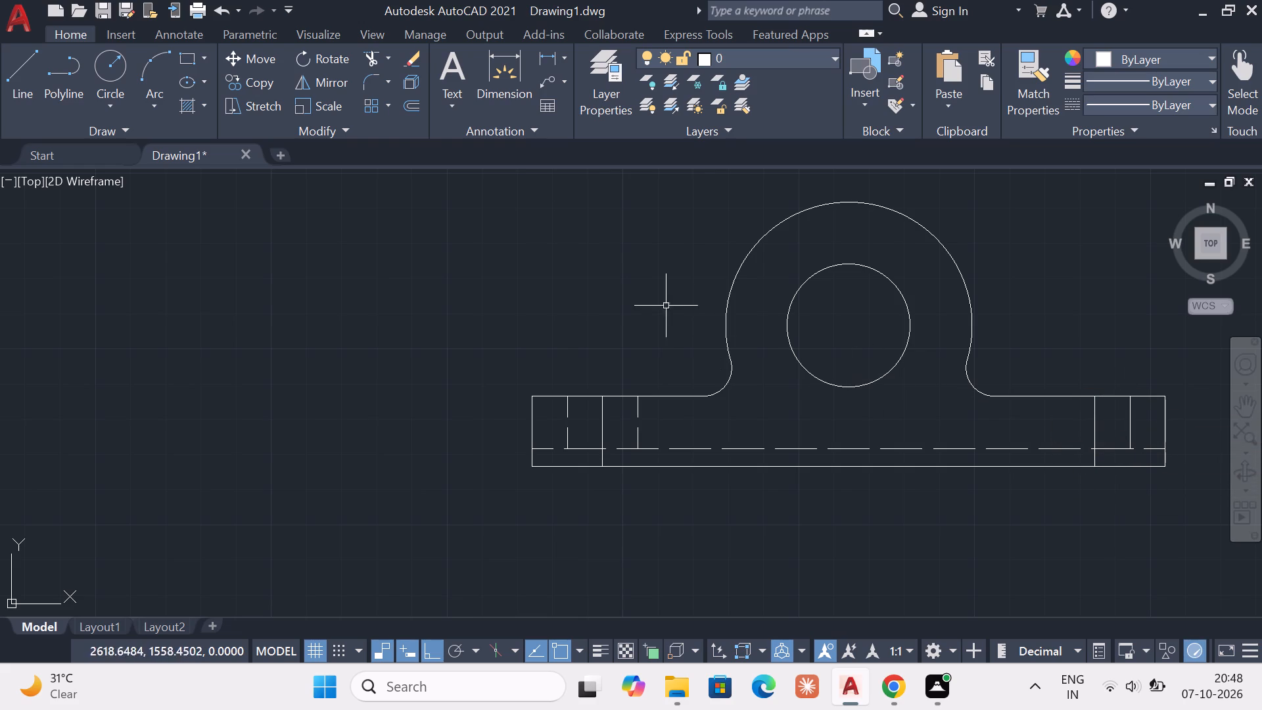
key("Escape")
key("Escape")
Draw a vertical from the dashed line to the base's top edge, 10 left of the right vertical, and erase its horizontal helper line.
left_click(20, 99)
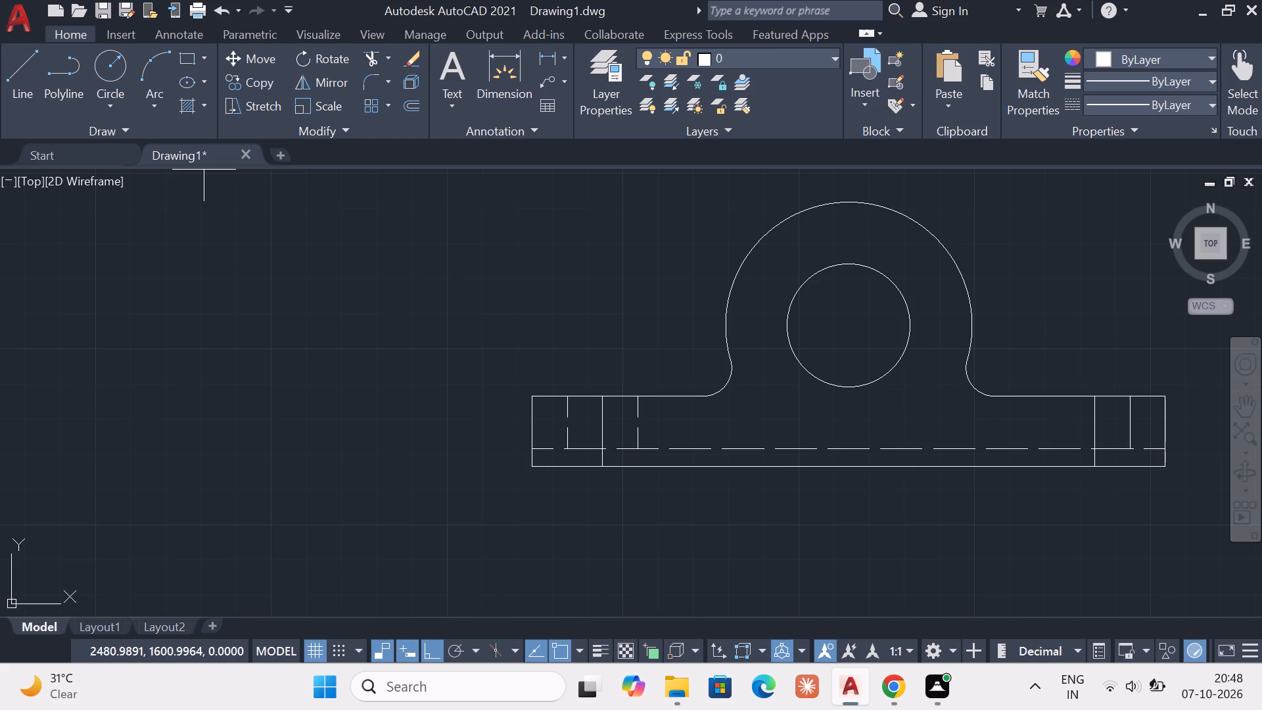
double_click(1090, 445)
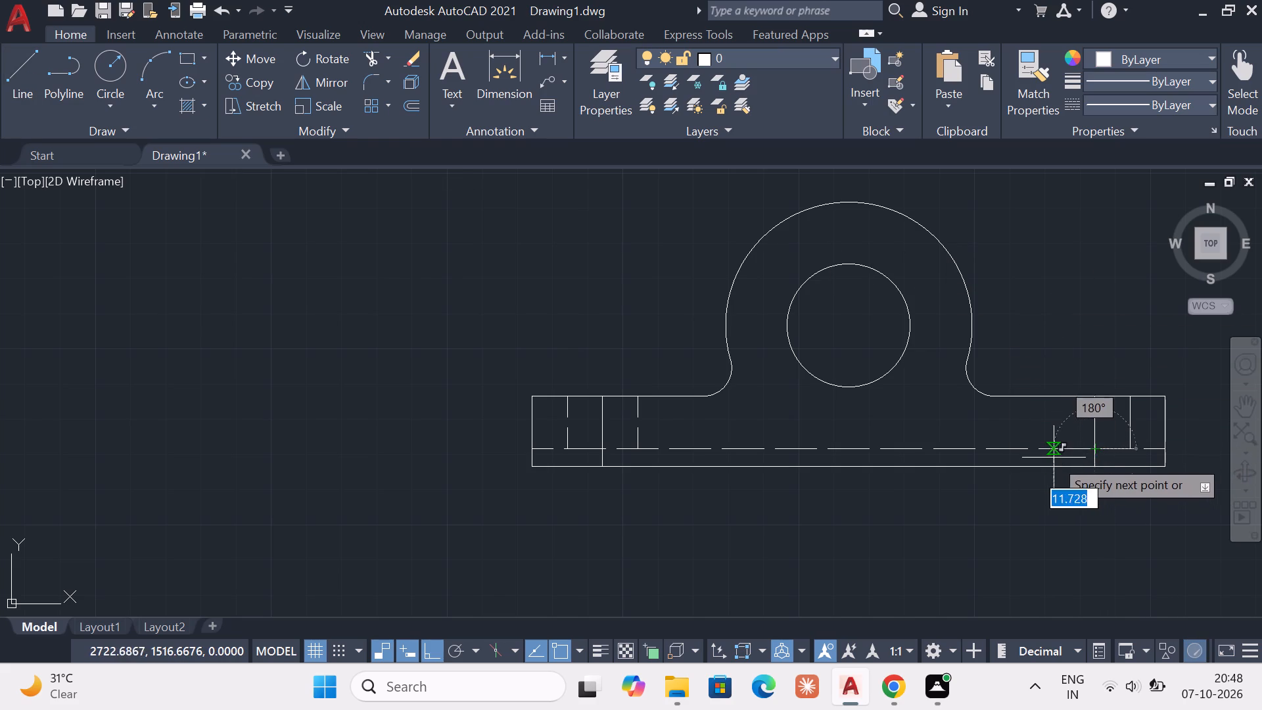
key("1")
key("0")
key("Return")
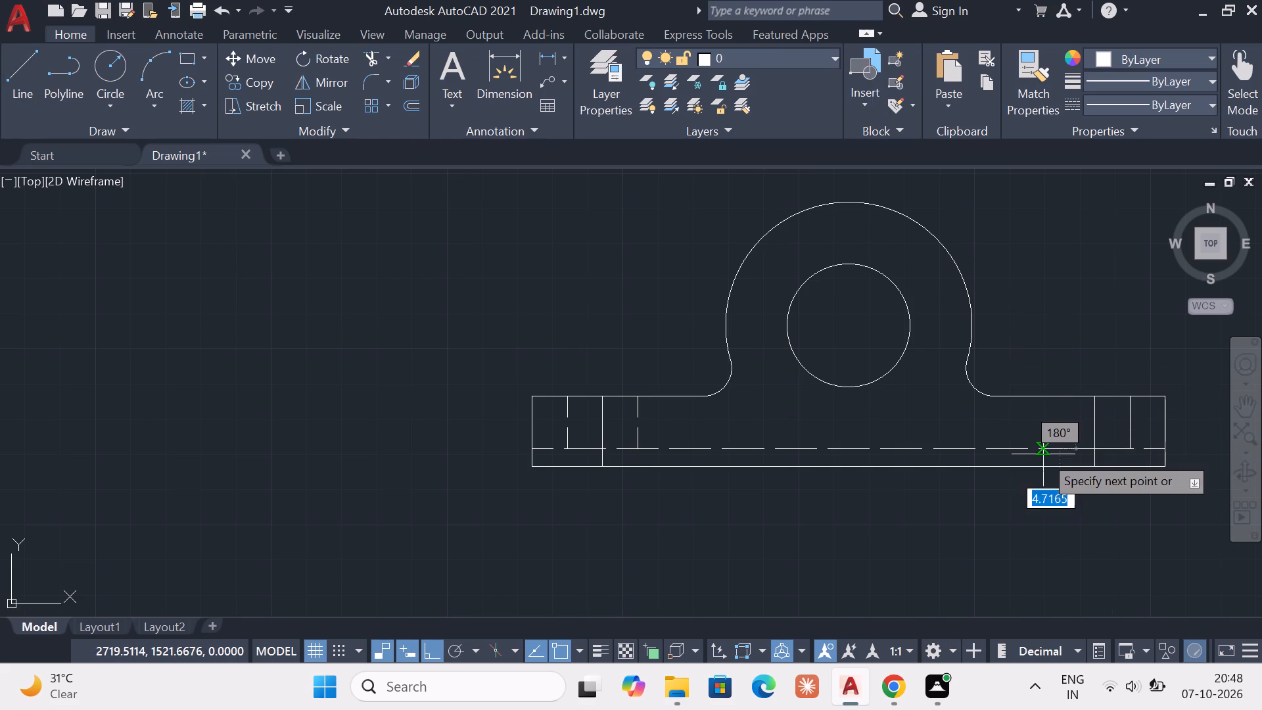
left_click(1057, 400)
key("Escape")
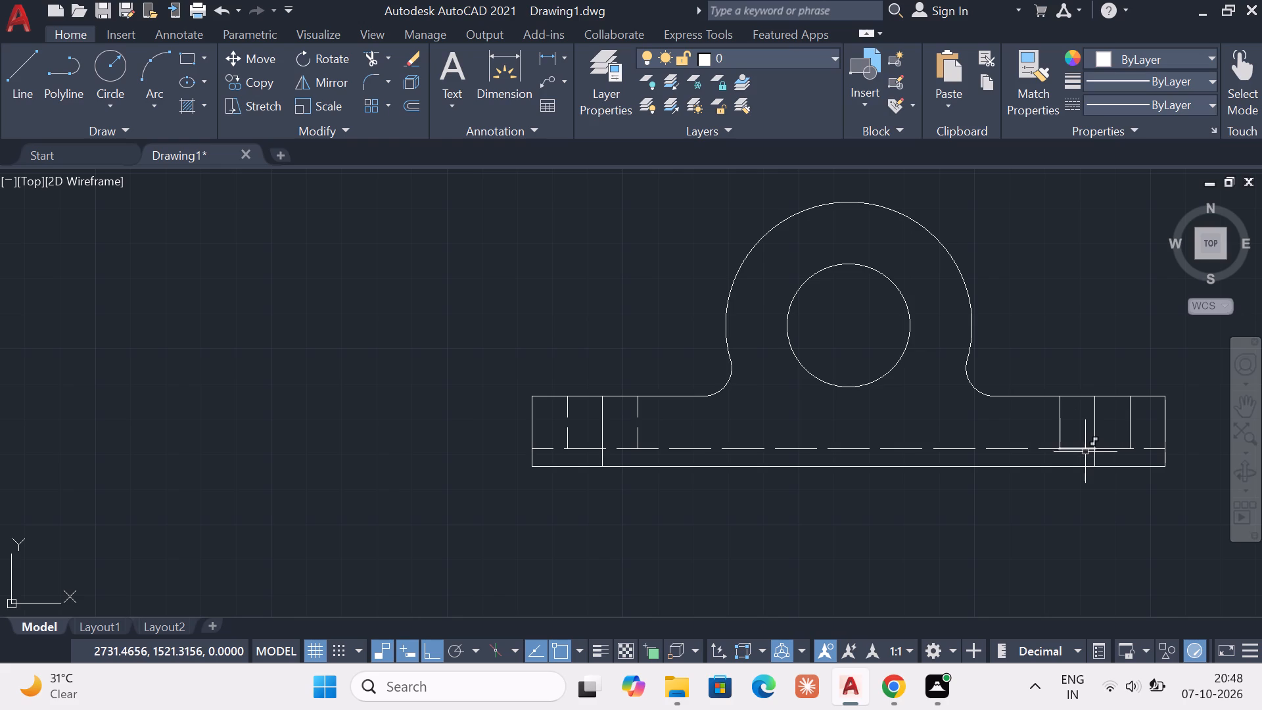
left_click(1084, 452)
key("Escape")
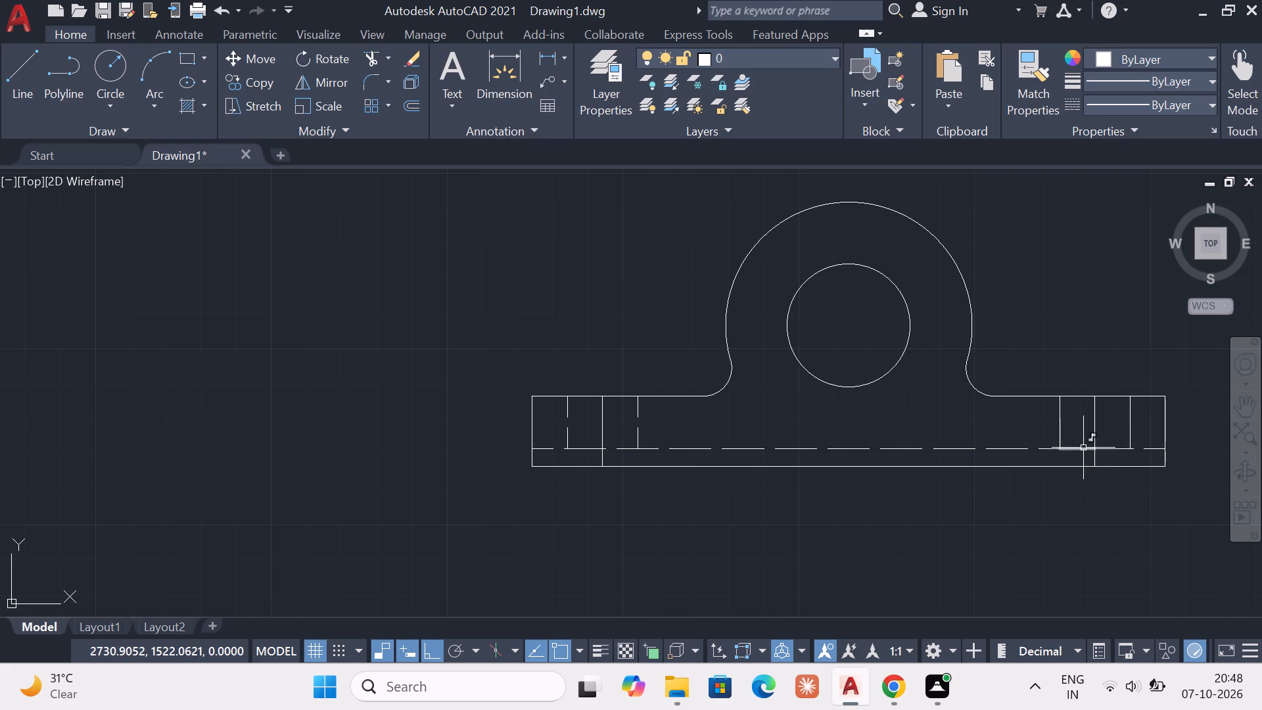
left_click(1083, 448)
key("Delete")
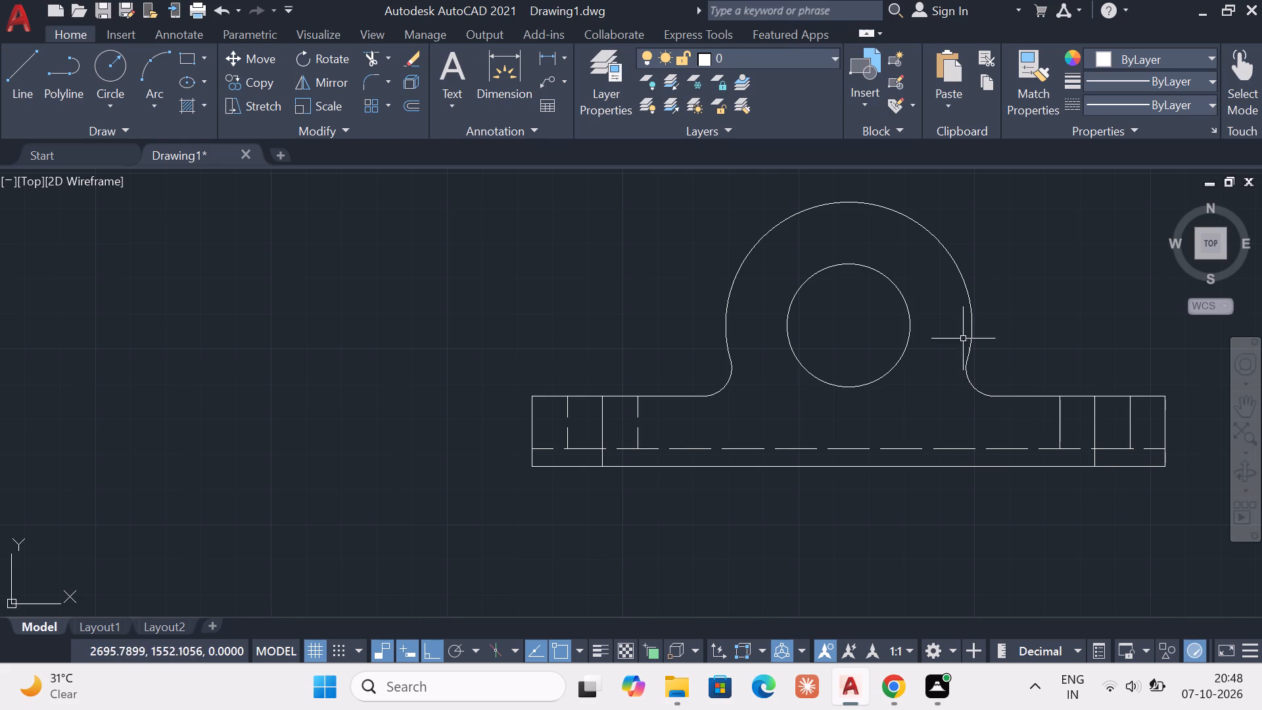
Change the two short verticals on either side of the right vertical to the dashed linetype.
left_click(1060, 416)
left_click(1129, 420)
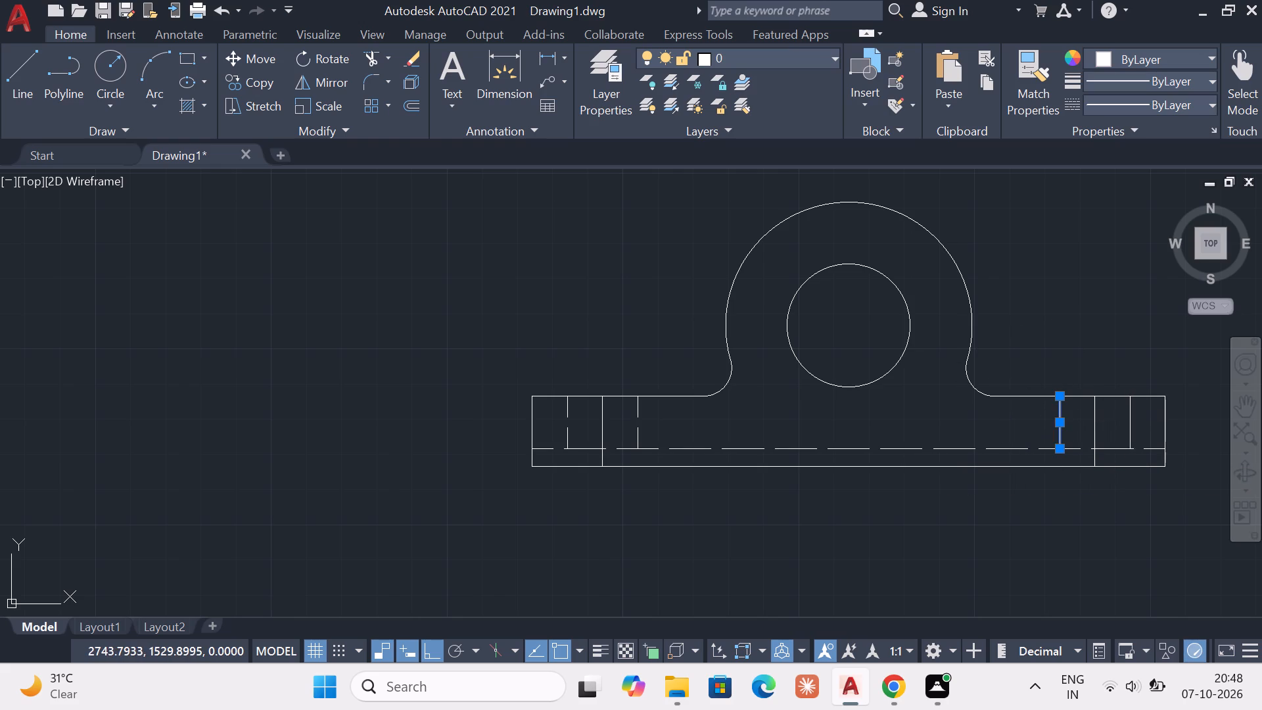
left_click(1169, 111)
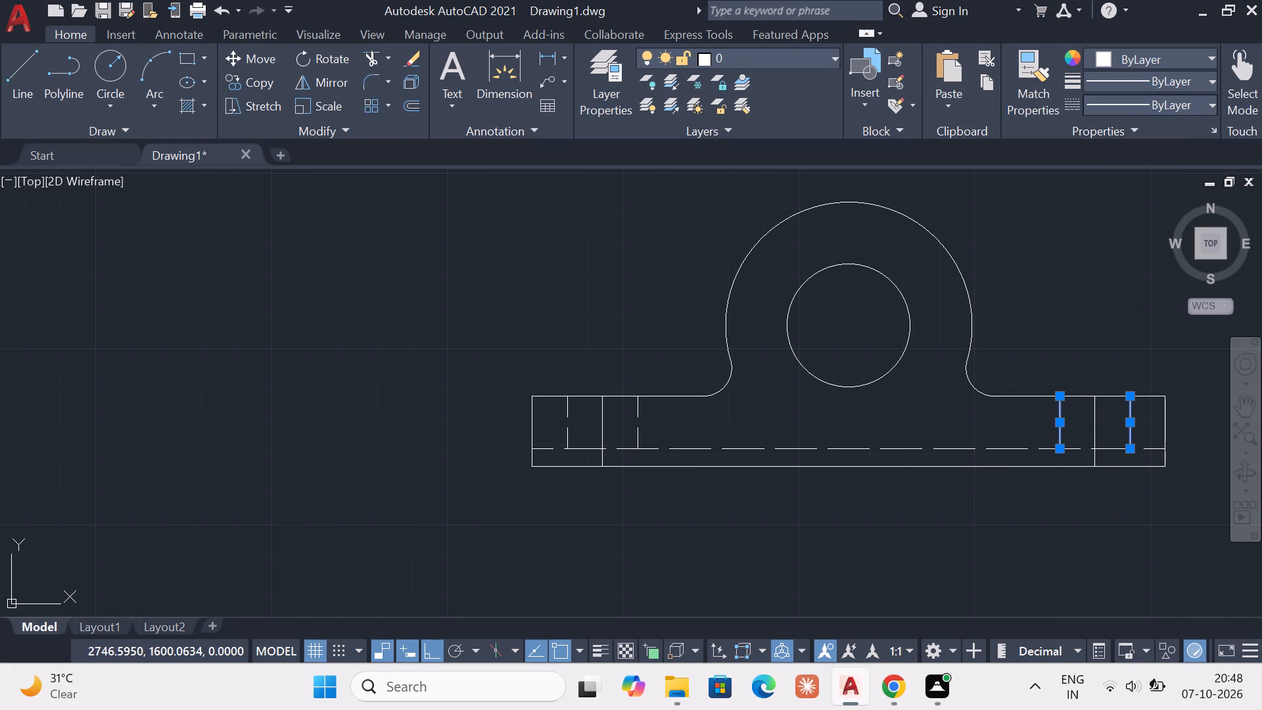
left_click(1113, 174)
key("Escape")
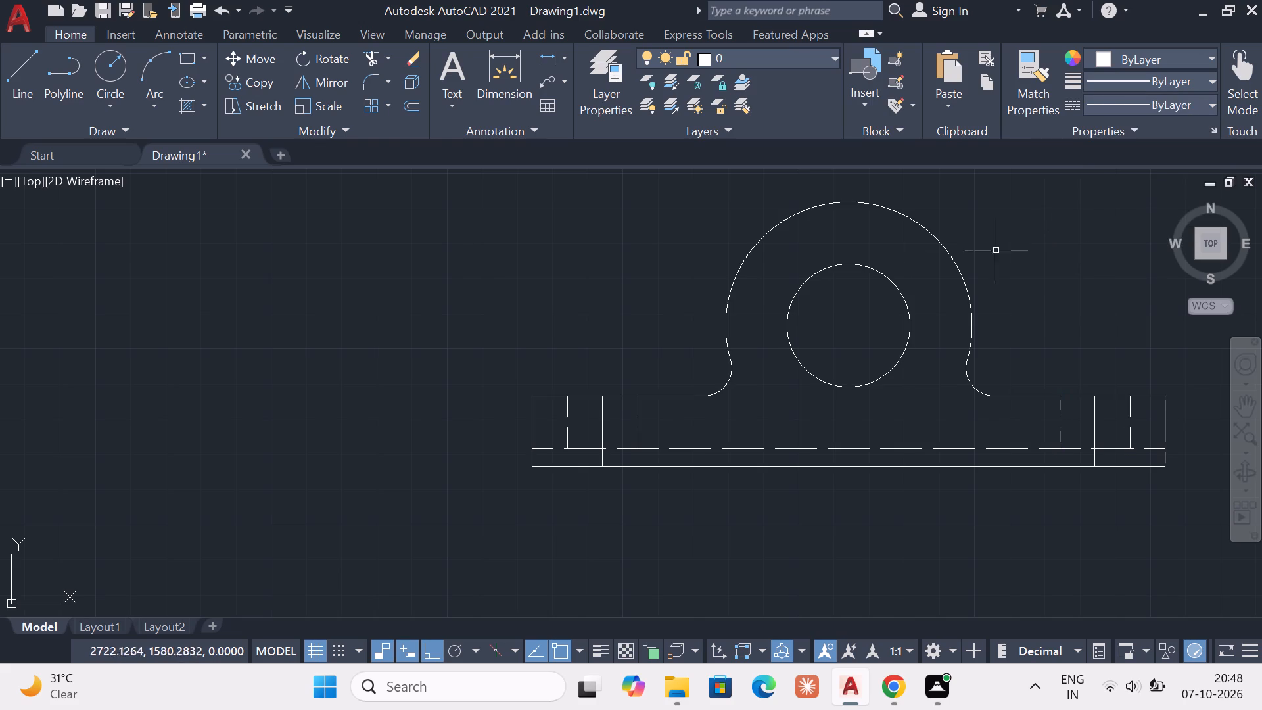
key("Escape")
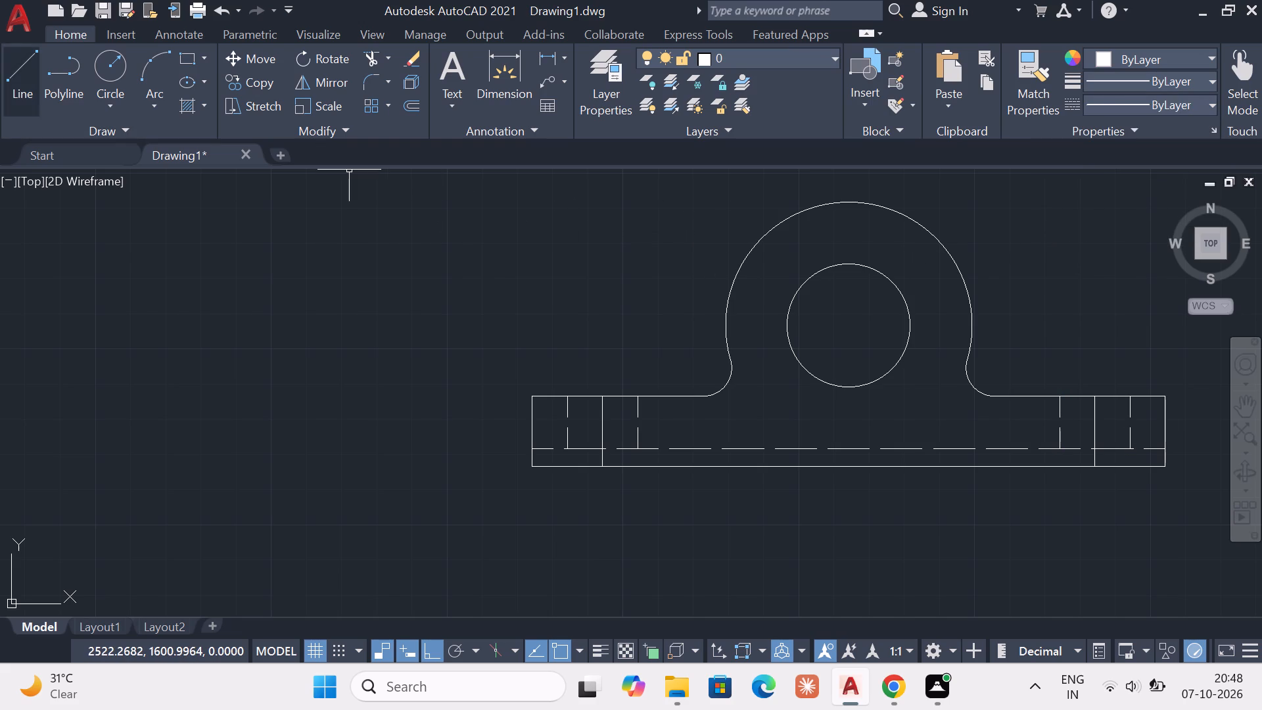
Draw a slanted line about 5.7 long from the lower end of the leftmost dashed vertical outward to the base's bottom edge.
left_click(20, 66)
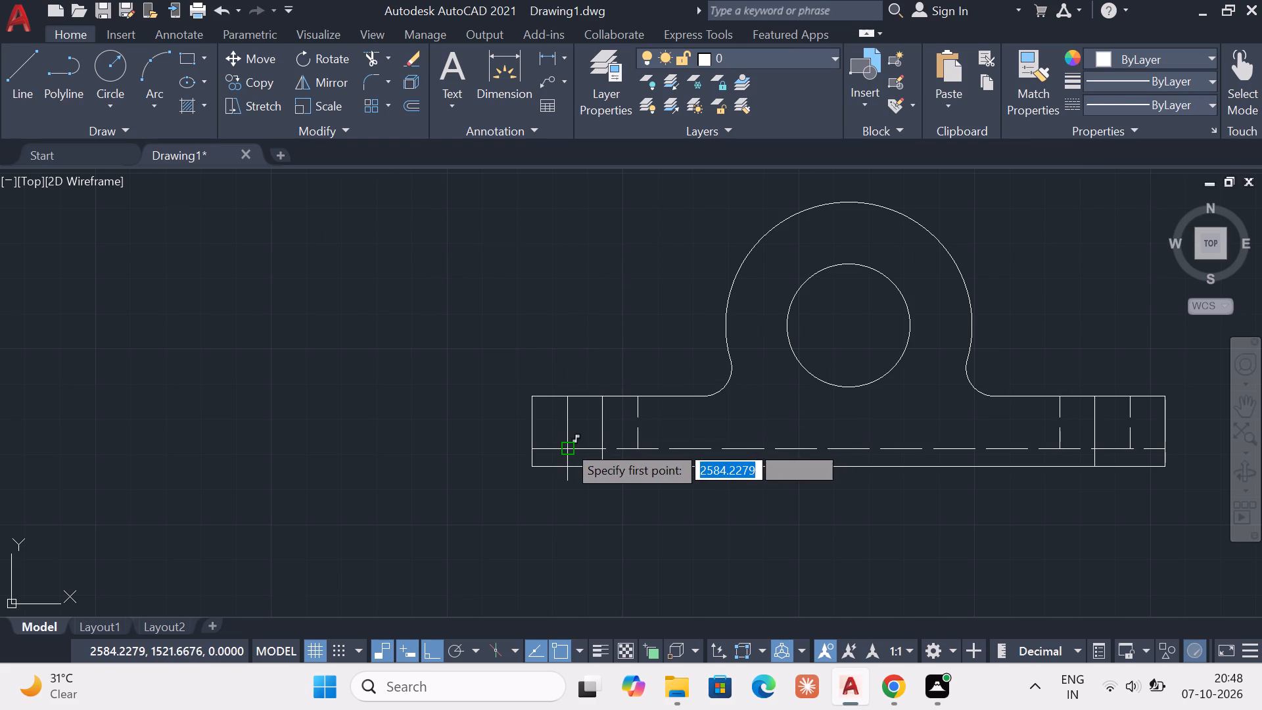
left_click(567, 444)
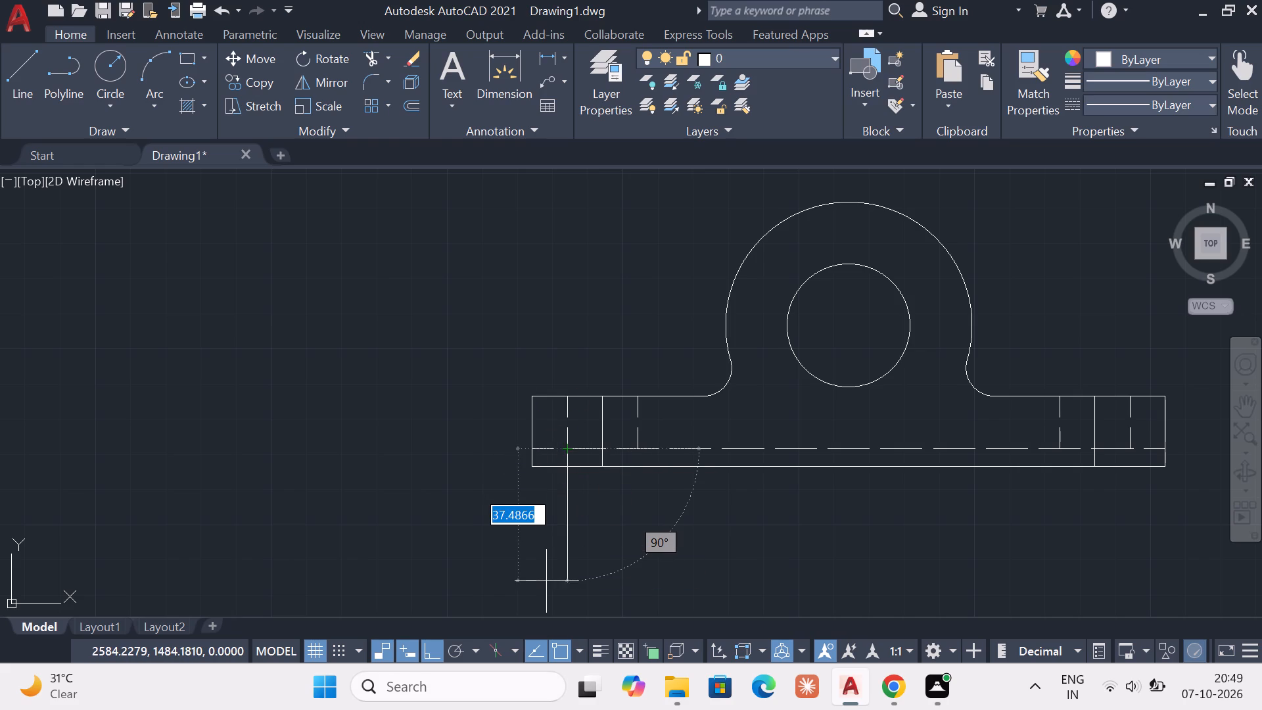
left_click(426, 653)
scroll(555, 458, "down", 1)
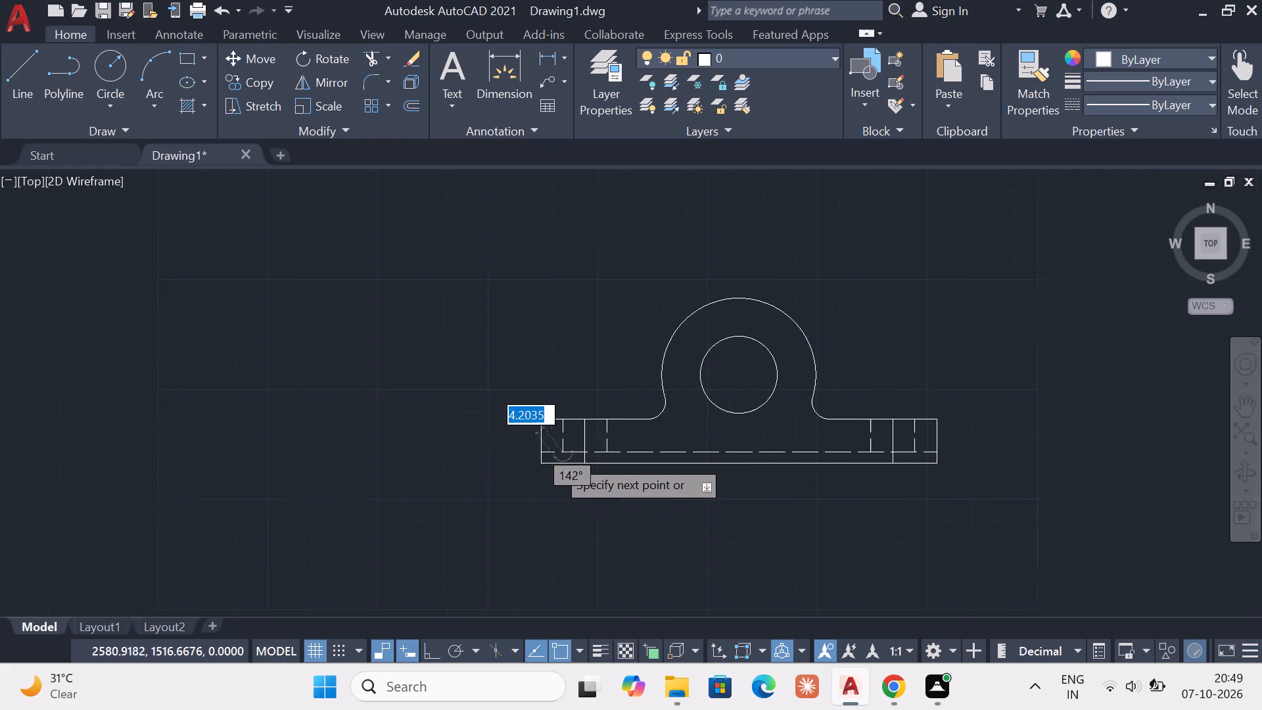
scroll(555, 458, "down", 1)
scroll(559, 457, "up", 5)
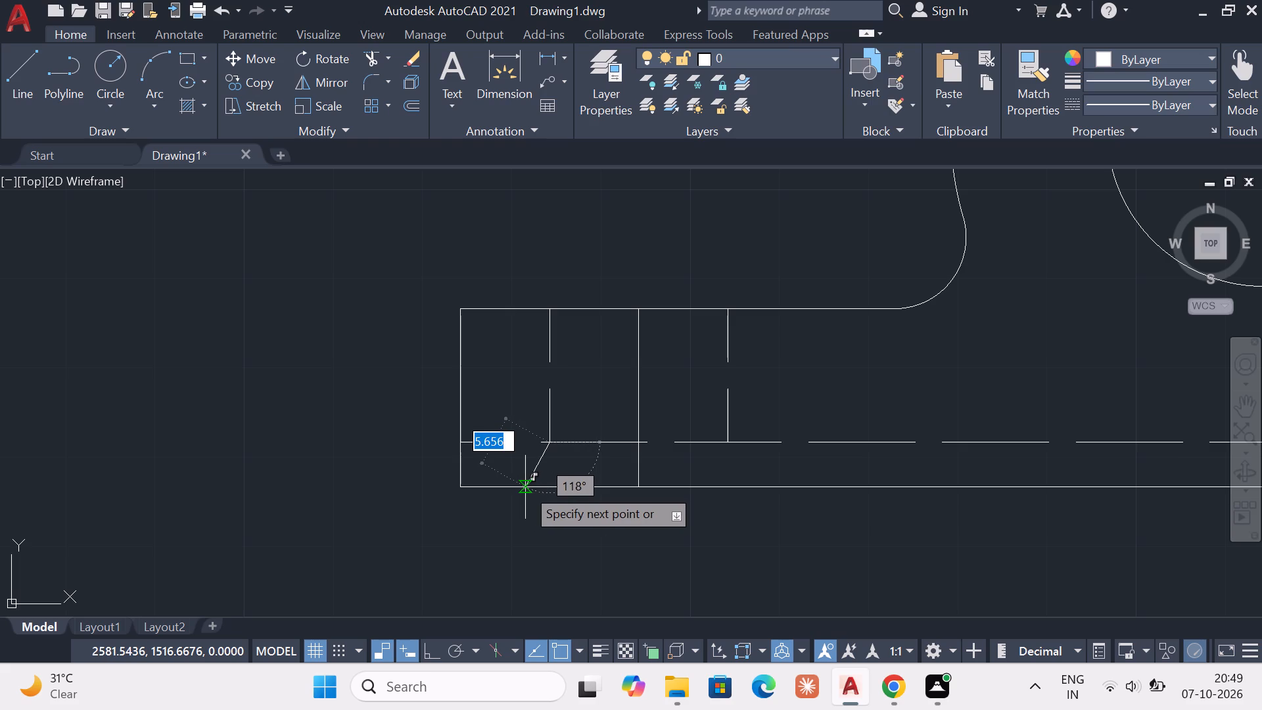
left_click(525, 487)
key("Escape")
key("Escape")
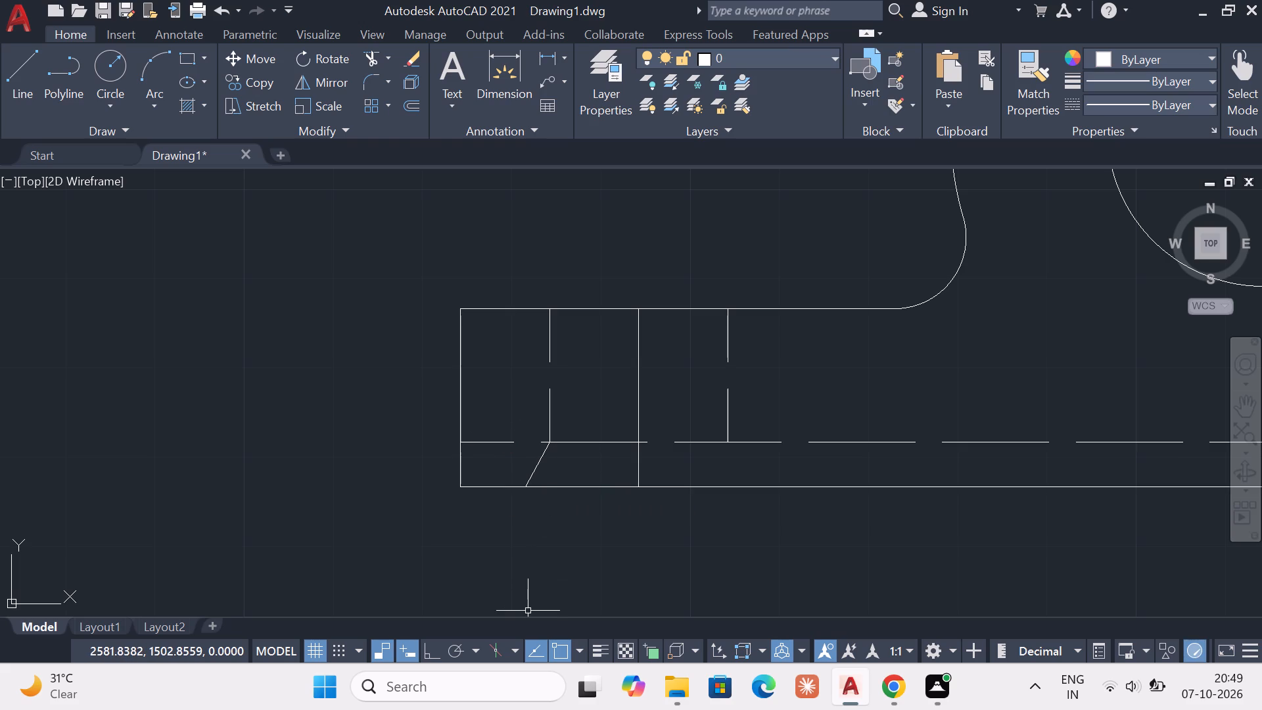
Draw a matching slanted line from the lower end of the rightmost dashed vertical outward to the base's bottom edge, about 6.4 from the corner.
left_click(437, 650)
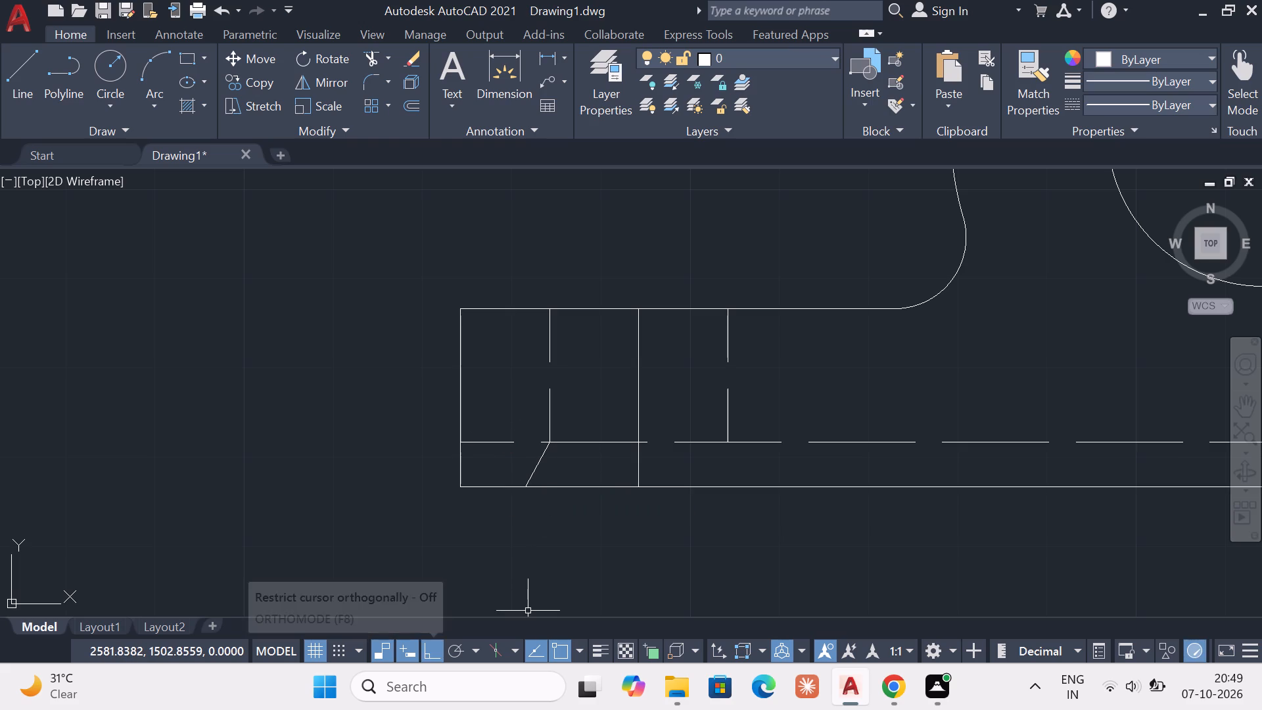
left_click(14, 86)
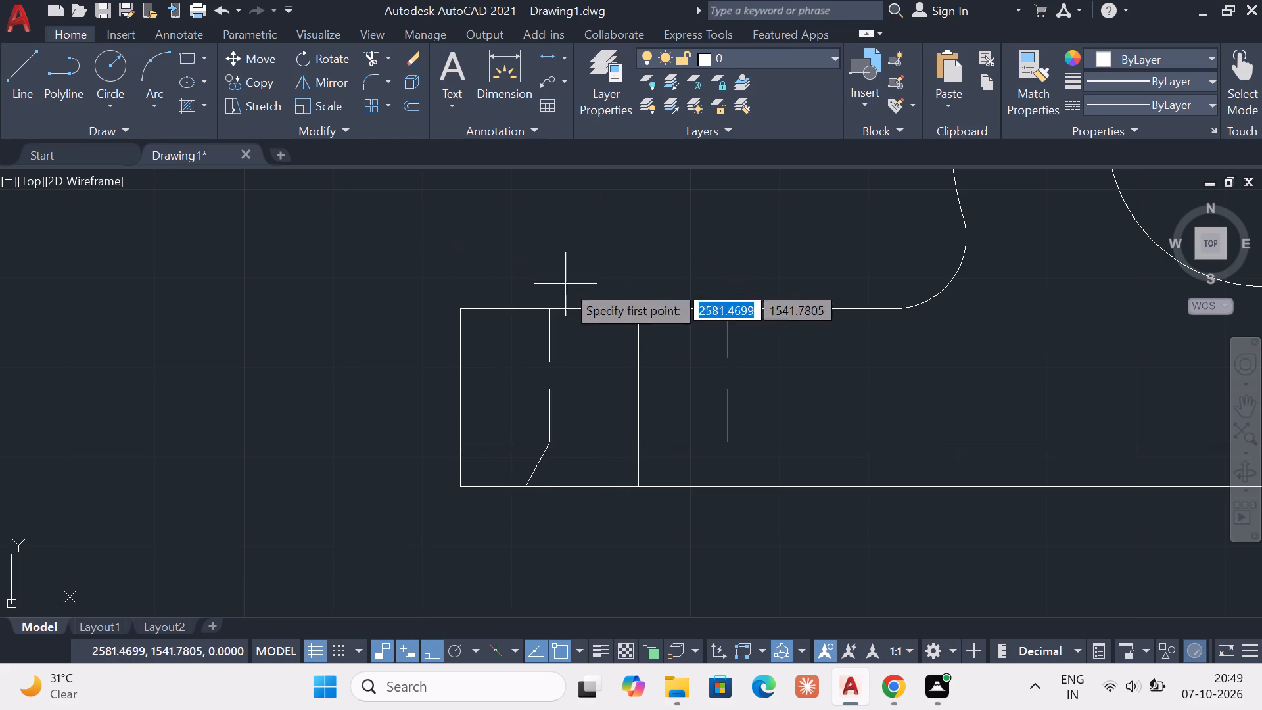
middle_click_drag(644, 348, 49, 323)
middle_click_drag(718, 350, 489, 333)
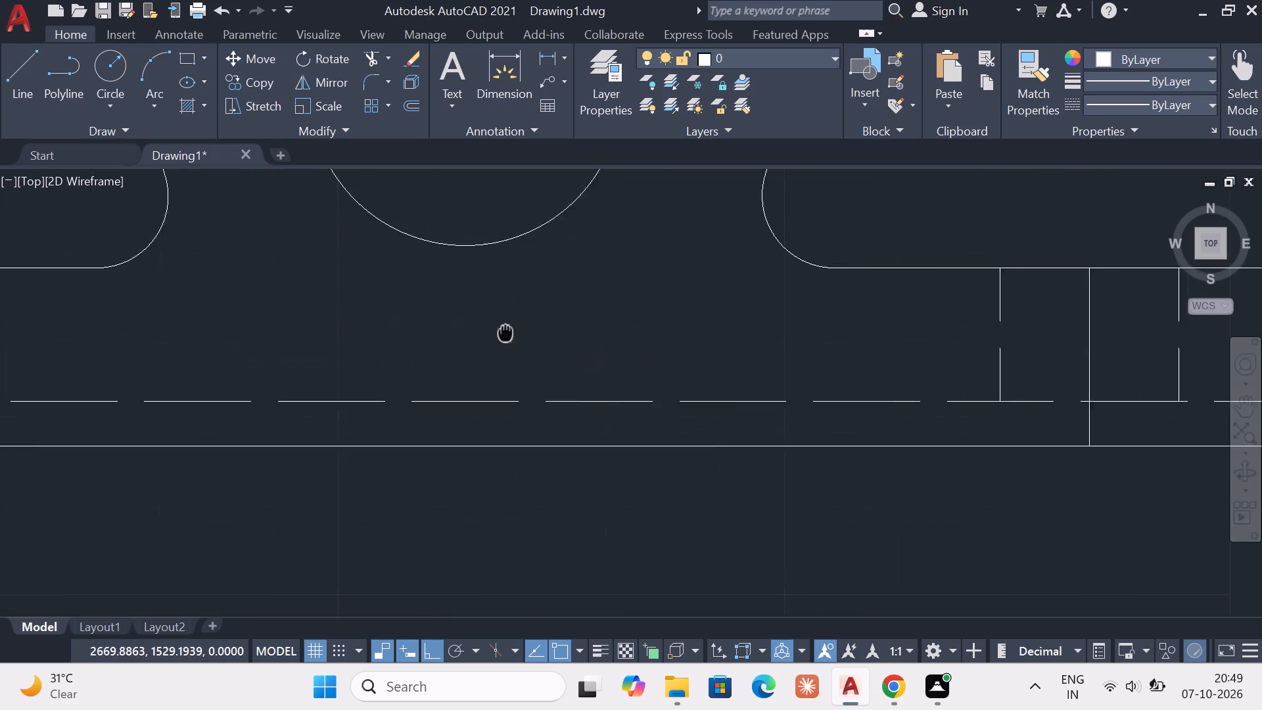
middle_click_drag(489, 333, 177, 313)
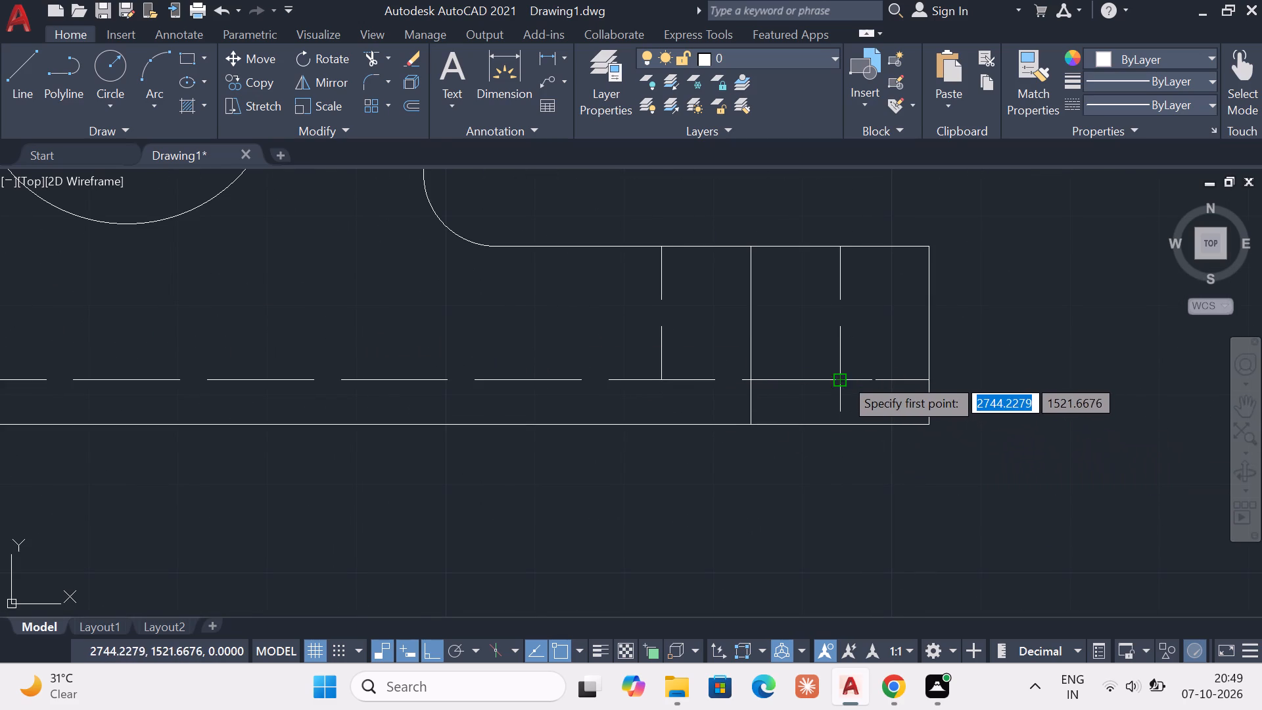
left_click(841, 377)
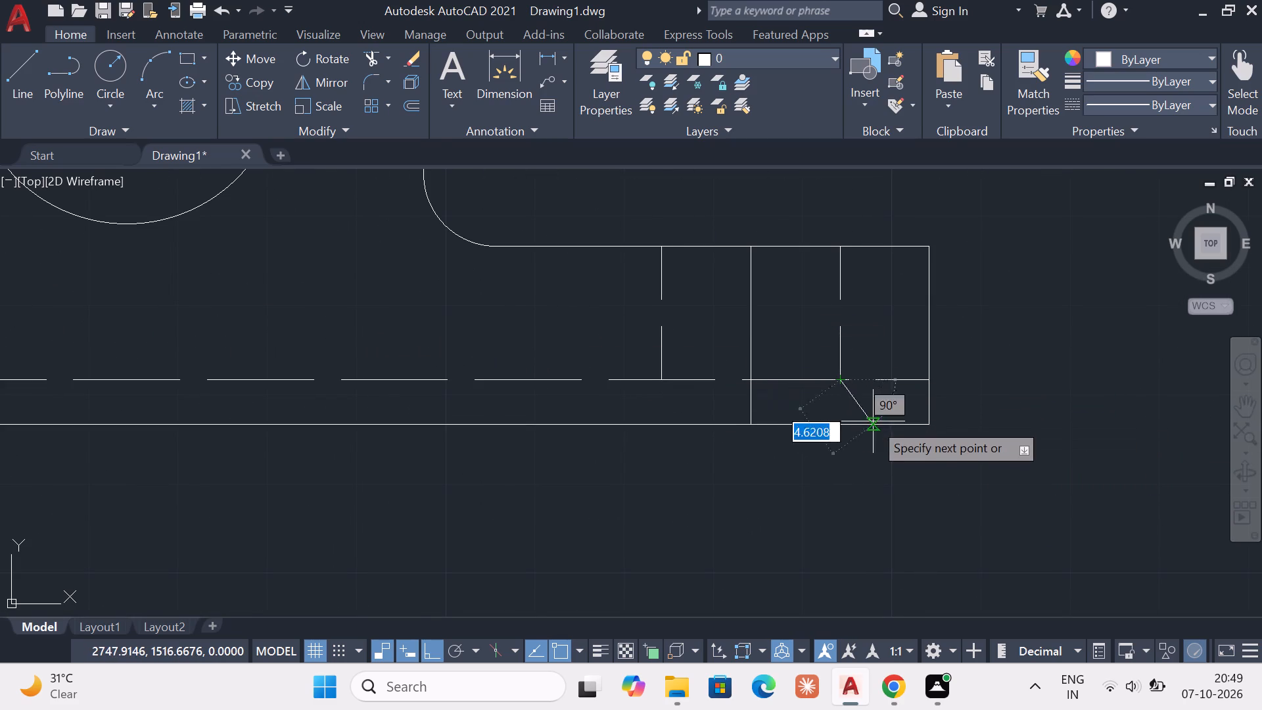
left_click(437, 651)
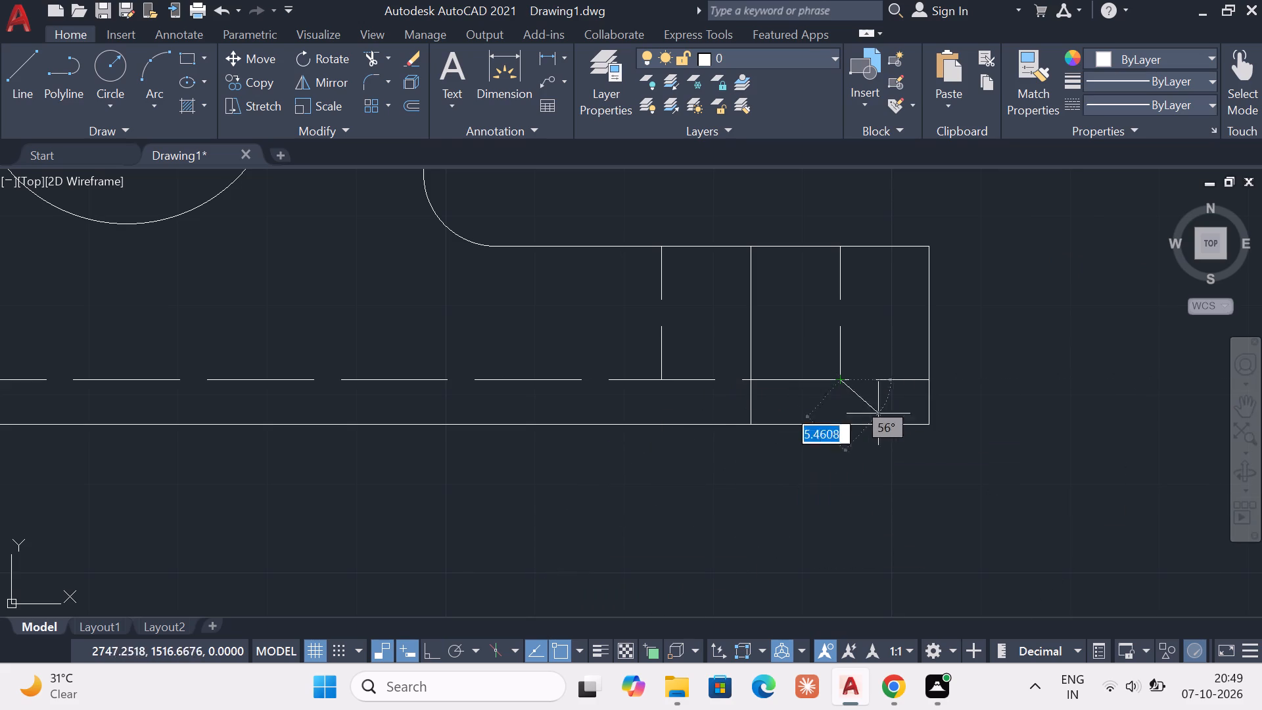
left_click(872, 425)
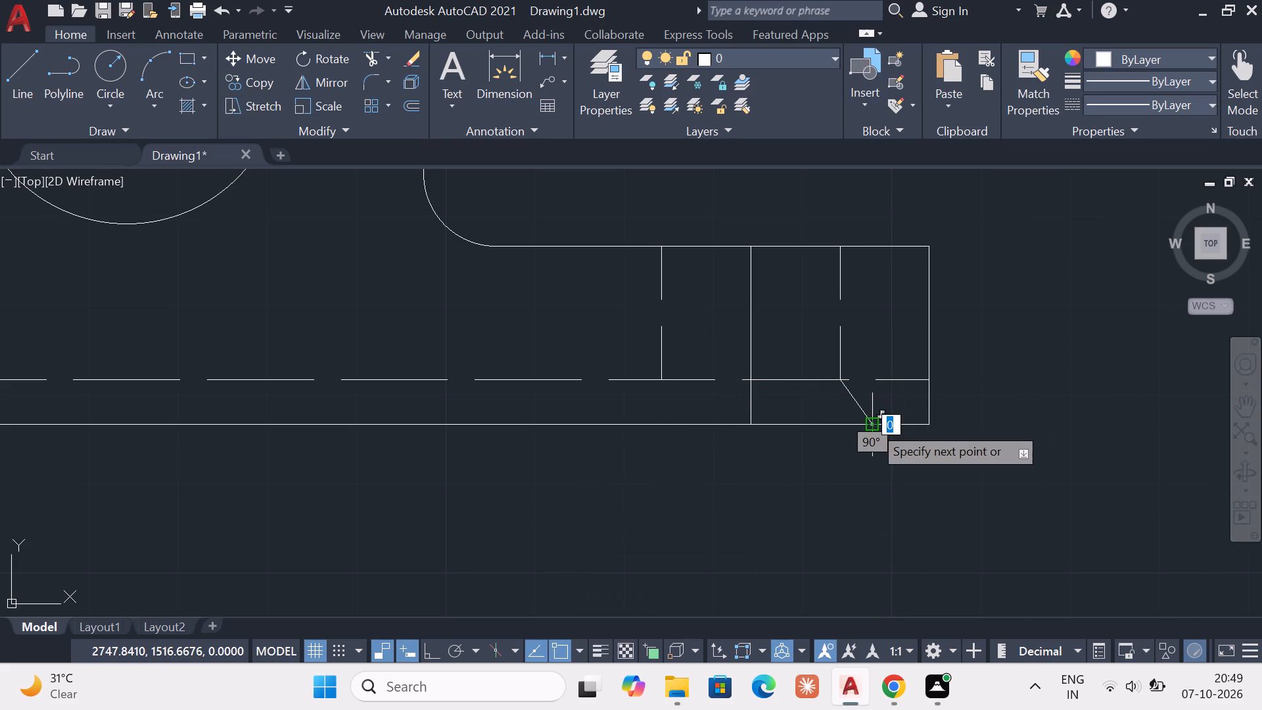
key("Escape")
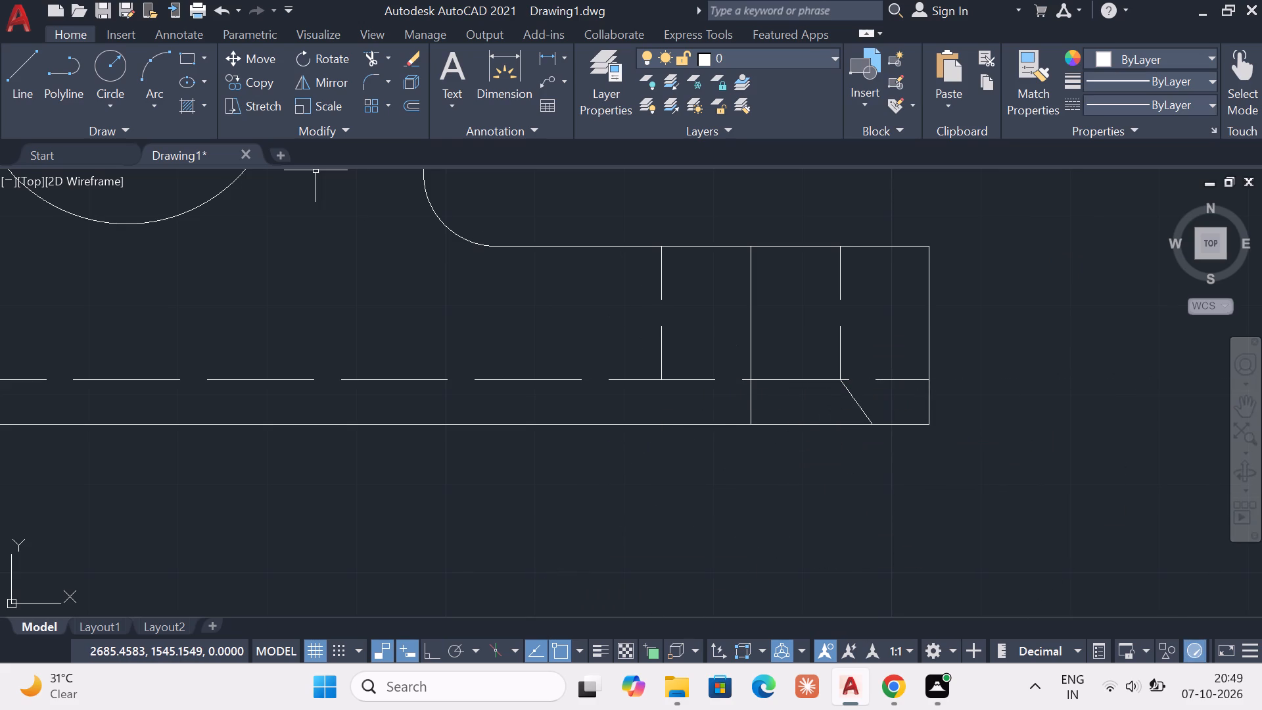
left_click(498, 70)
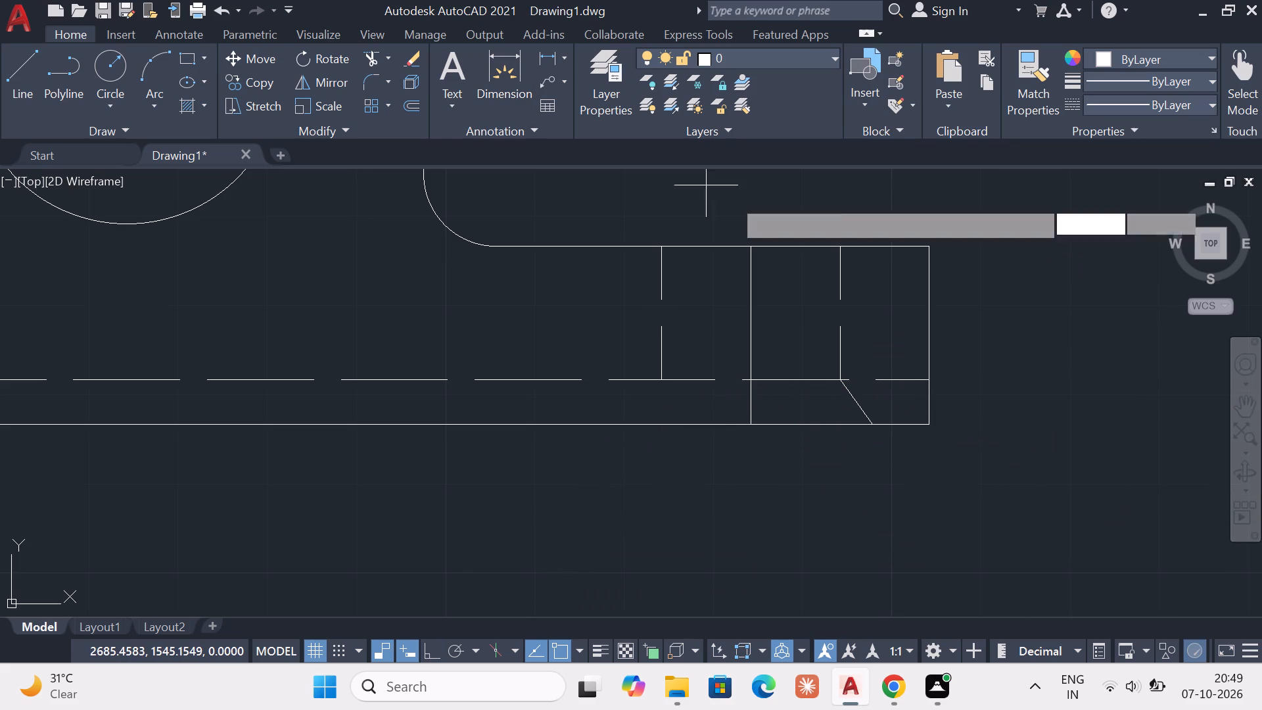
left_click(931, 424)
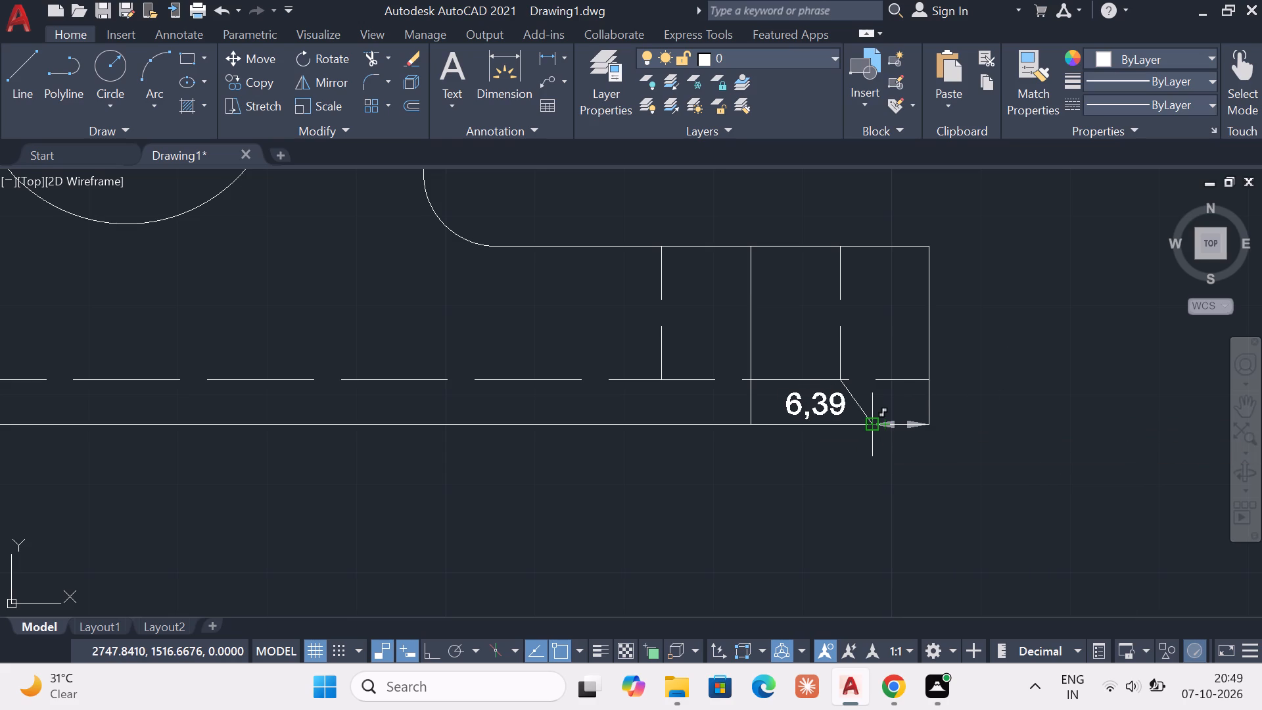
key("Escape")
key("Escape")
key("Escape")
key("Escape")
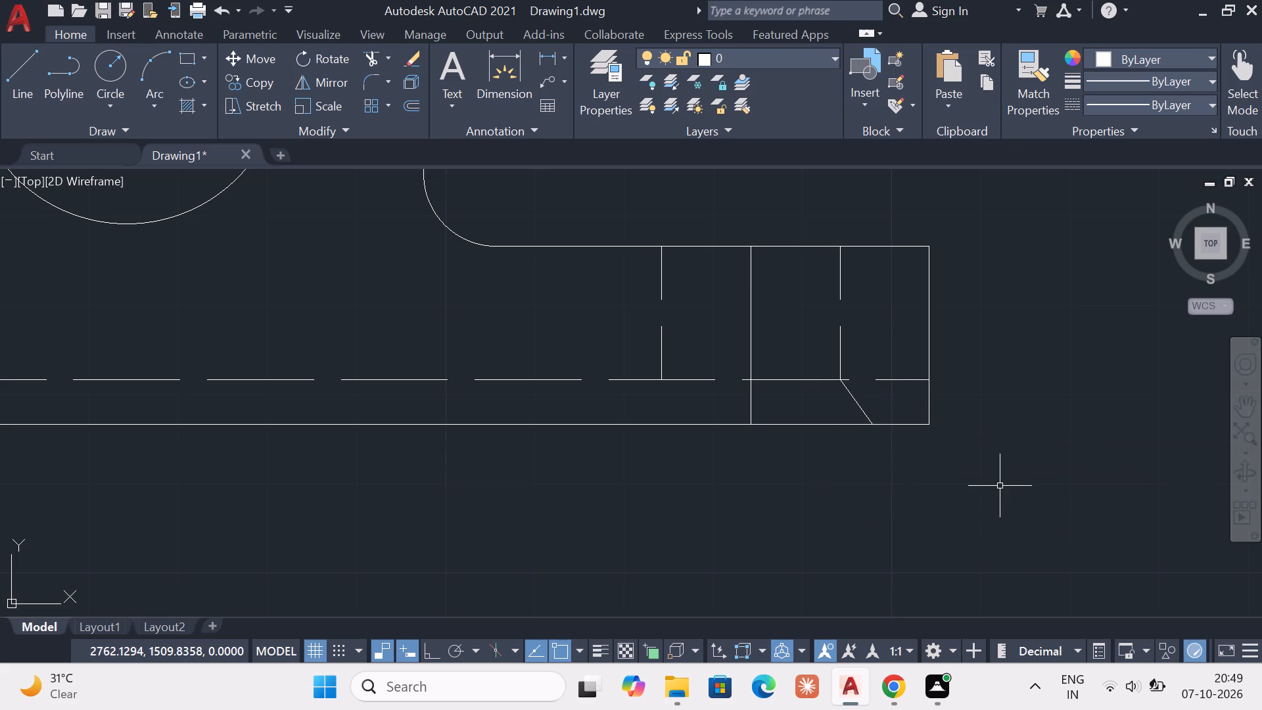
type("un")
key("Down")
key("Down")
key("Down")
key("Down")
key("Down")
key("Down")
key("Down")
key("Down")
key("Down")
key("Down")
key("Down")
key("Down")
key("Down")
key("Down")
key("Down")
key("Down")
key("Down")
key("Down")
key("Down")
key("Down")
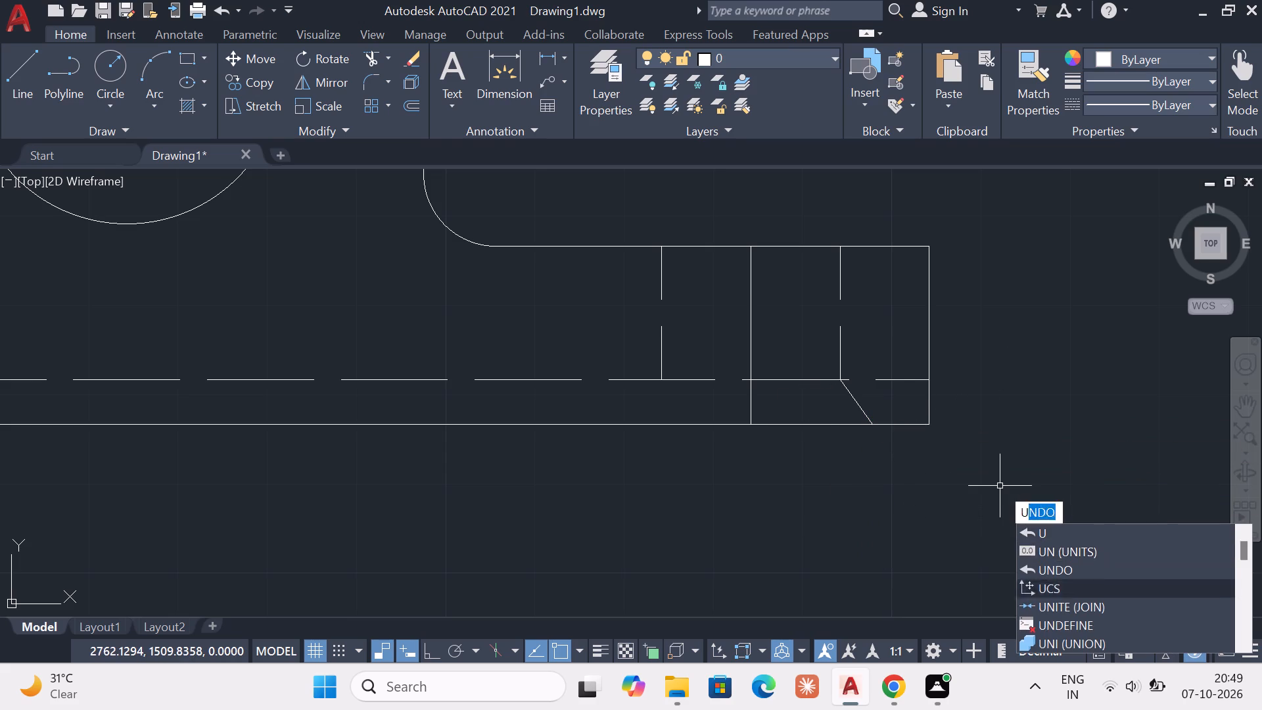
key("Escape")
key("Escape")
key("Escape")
Configure the drawing units to decimal length with 0.0 precision and millimetres as the insertion scale.
type("un")
key("Down")
type("its")
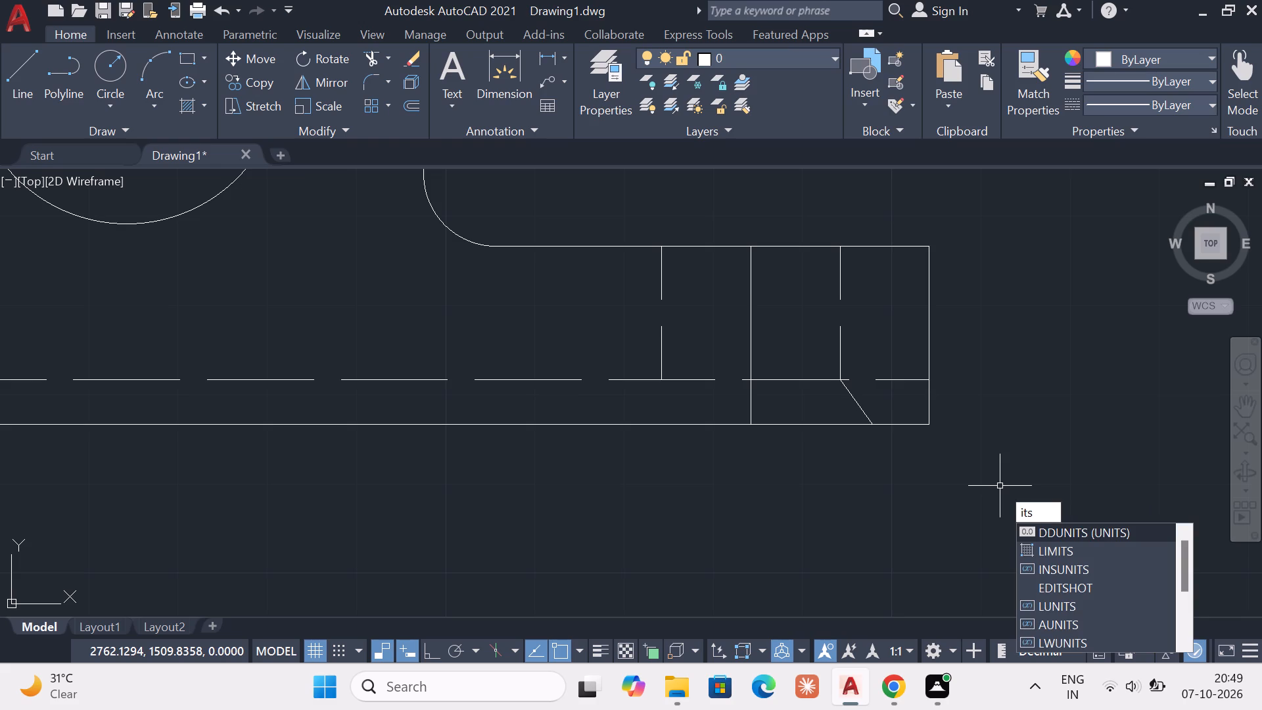
left_click(1037, 540)
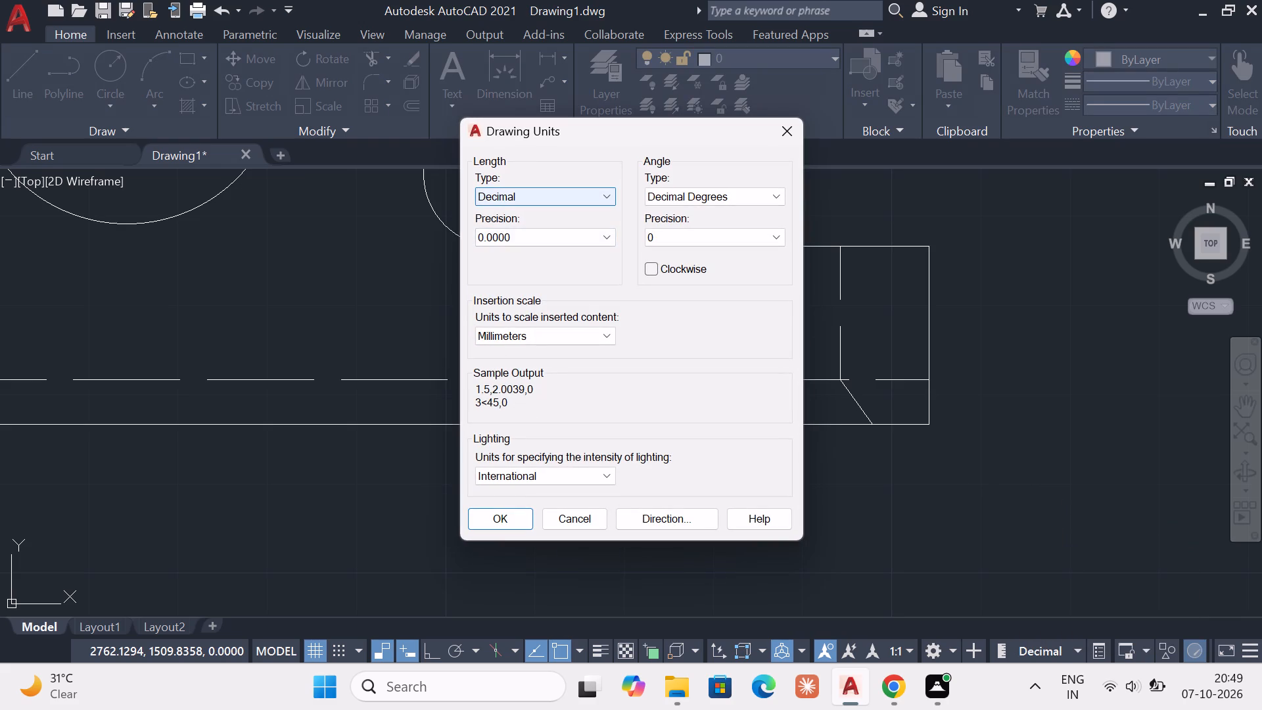
left_click(584, 199)
left_click(584, 199)
left_click(588, 236)
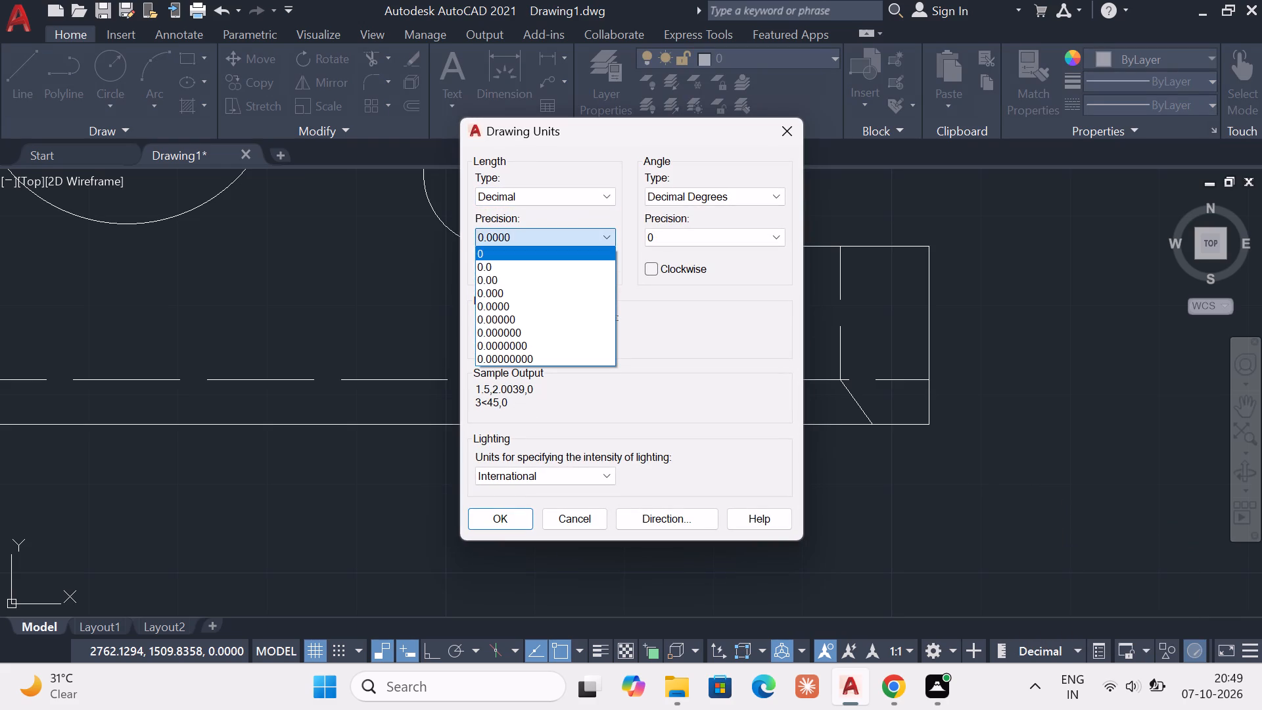
left_click(563, 268)
left_click(591, 196)
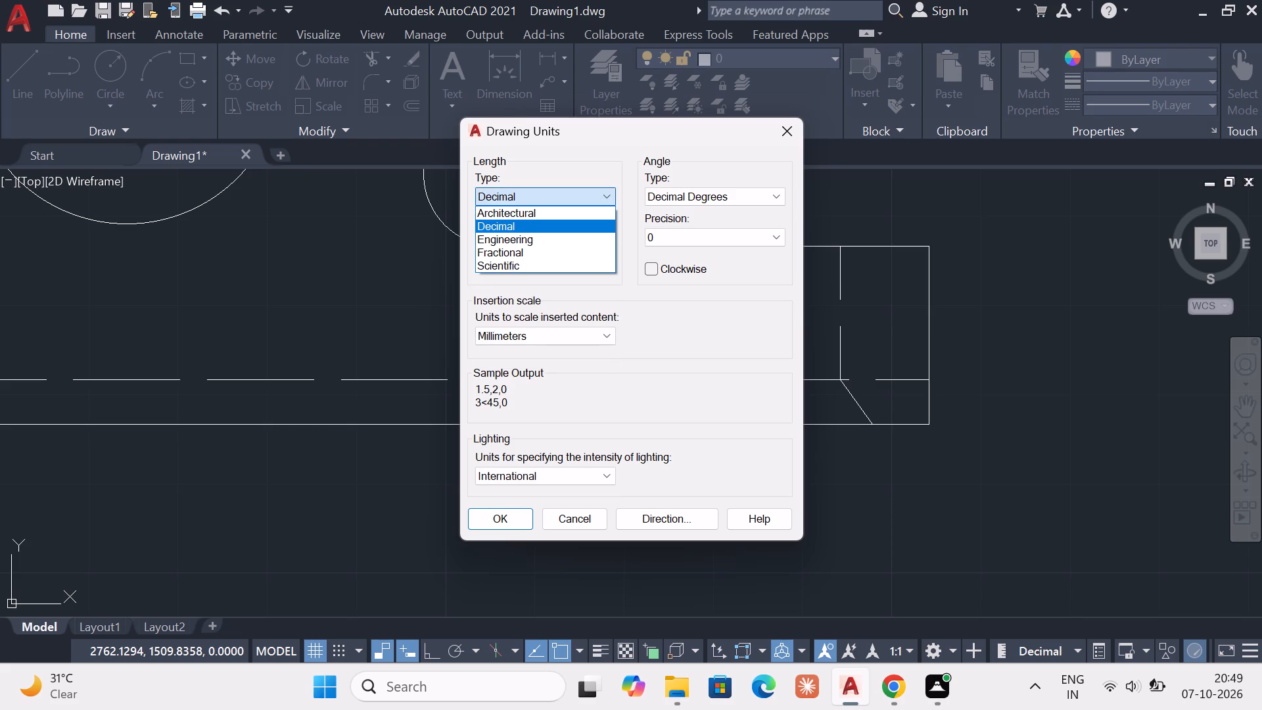
left_click(565, 238)
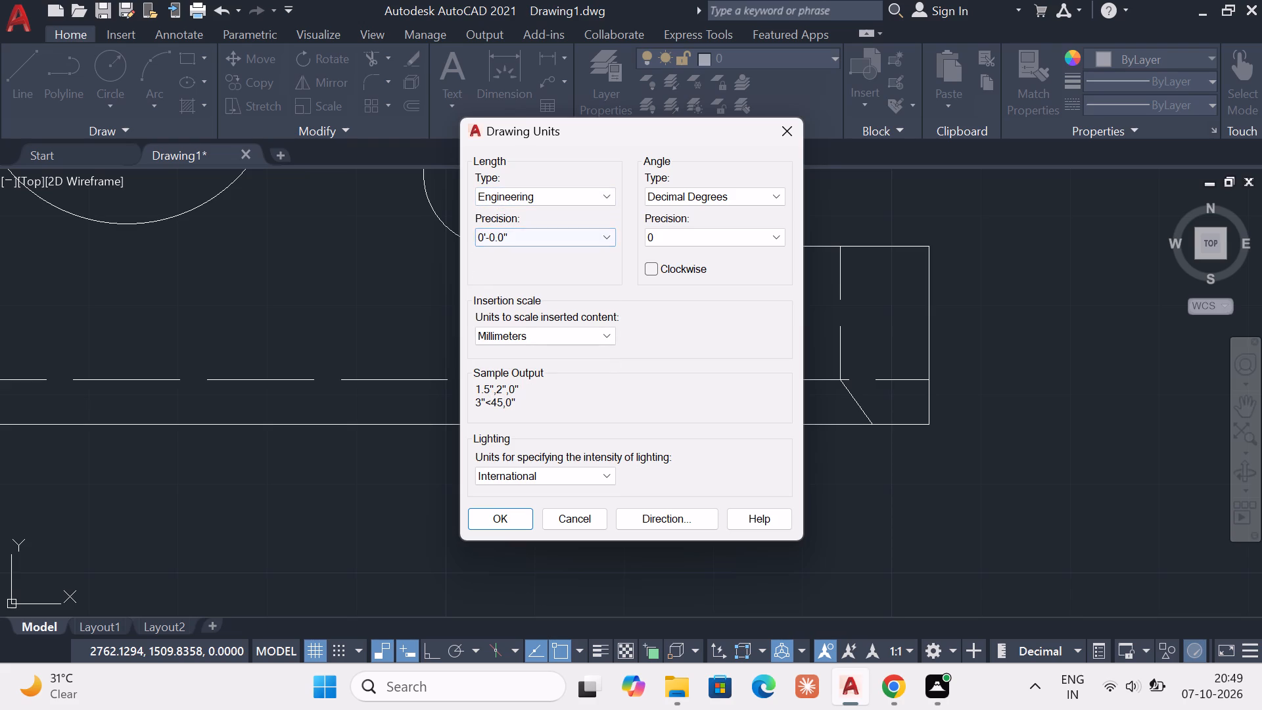
left_click(599, 197)
left_click(579, 229)
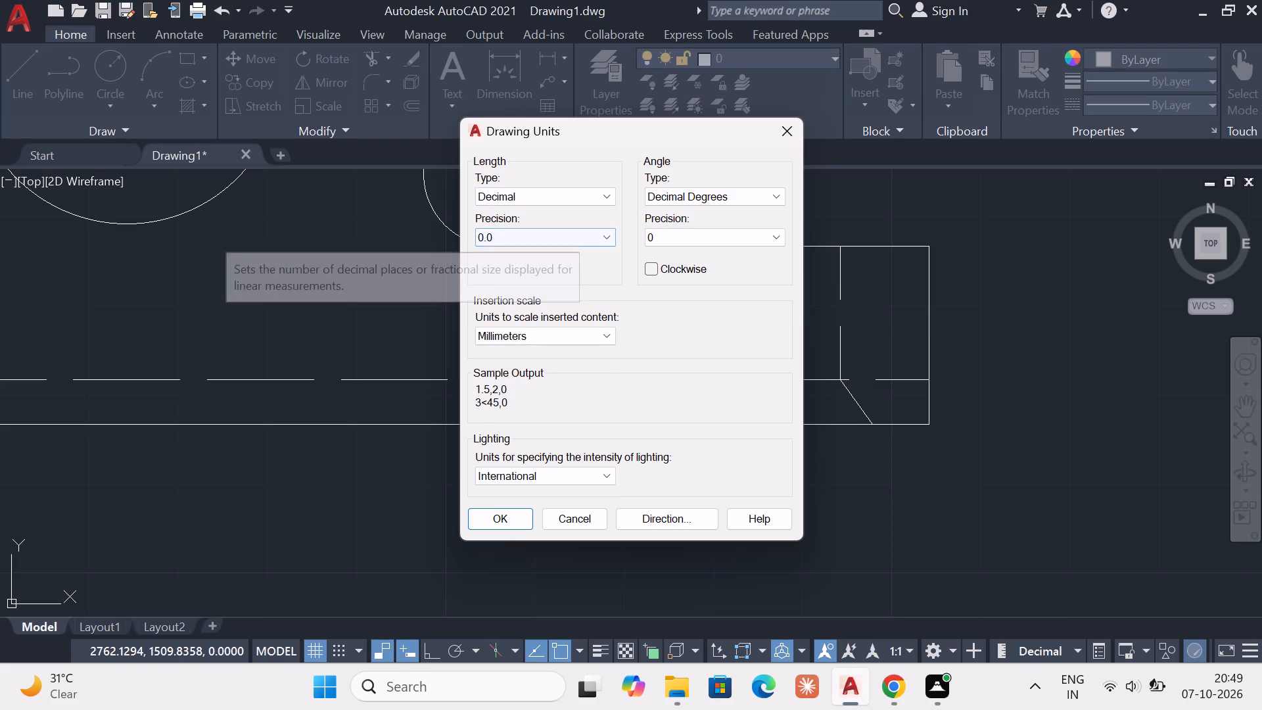
left_click(590, 334)
left_click(549, 418)
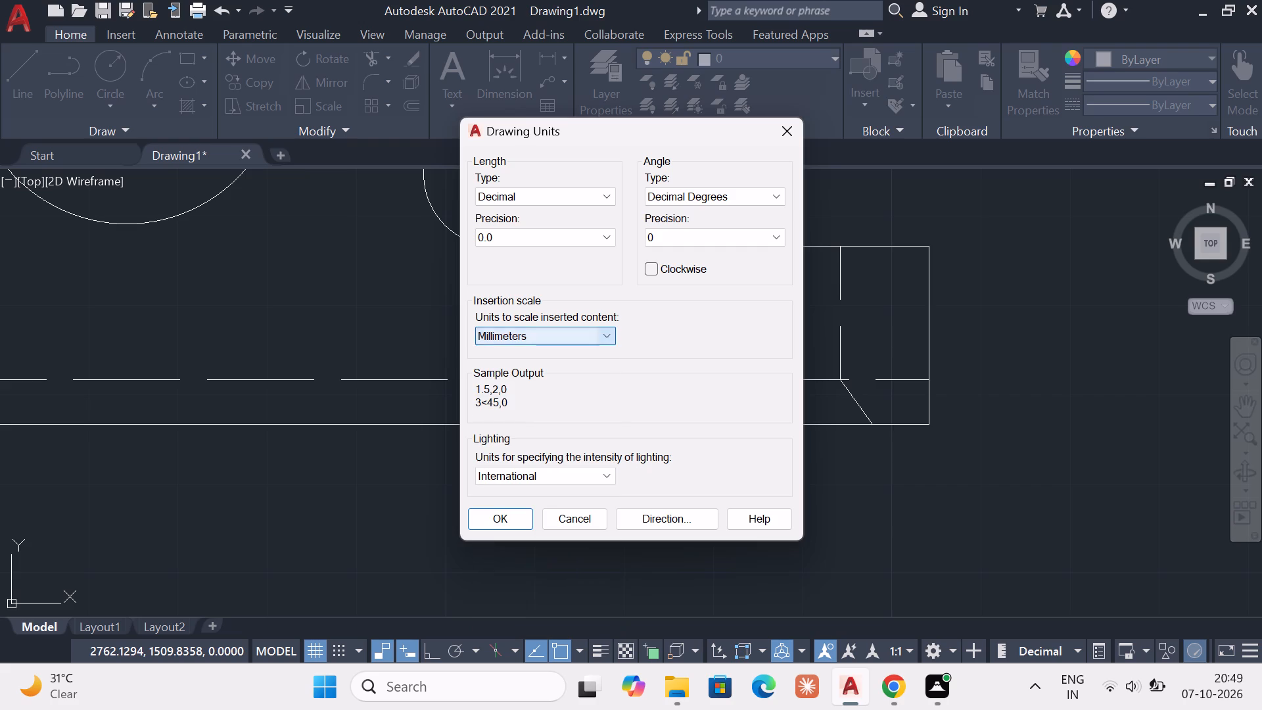
left_click(498, 517)
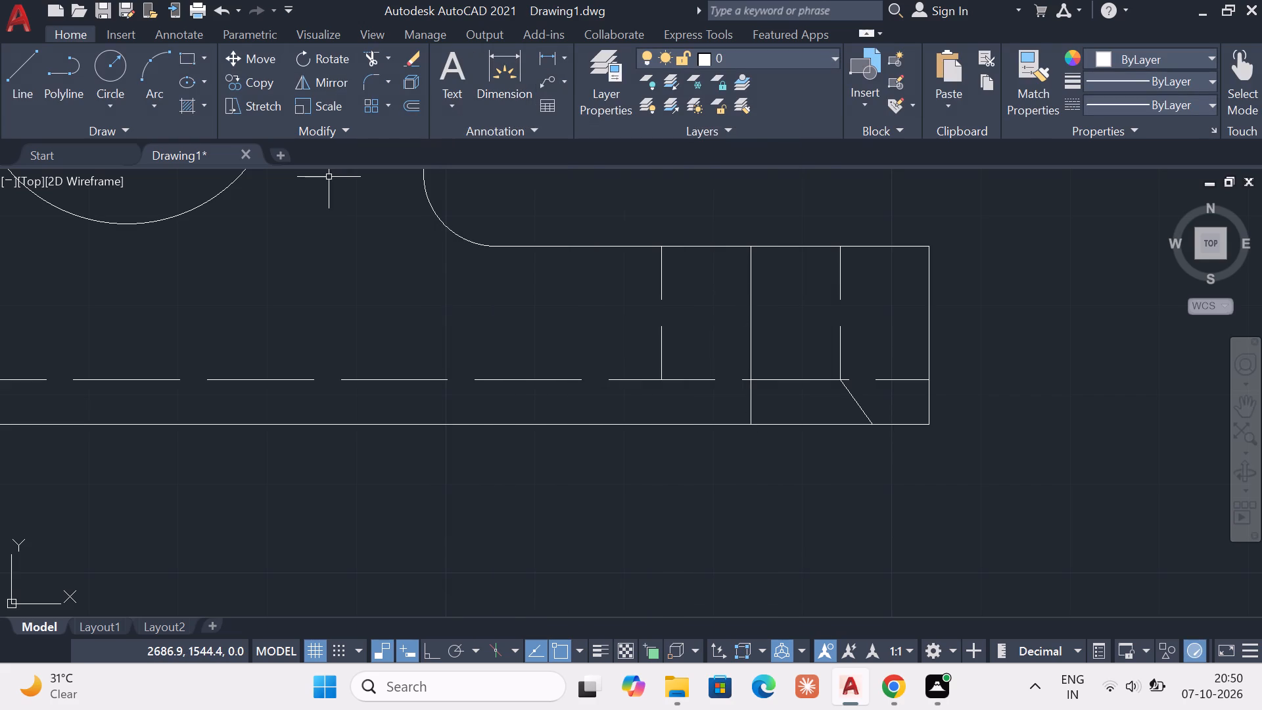
Add a linear dimension below the base from its bottom-right corner to the lower end of the right slanted line.
left_click(567, 60)
left_click(540, 97)
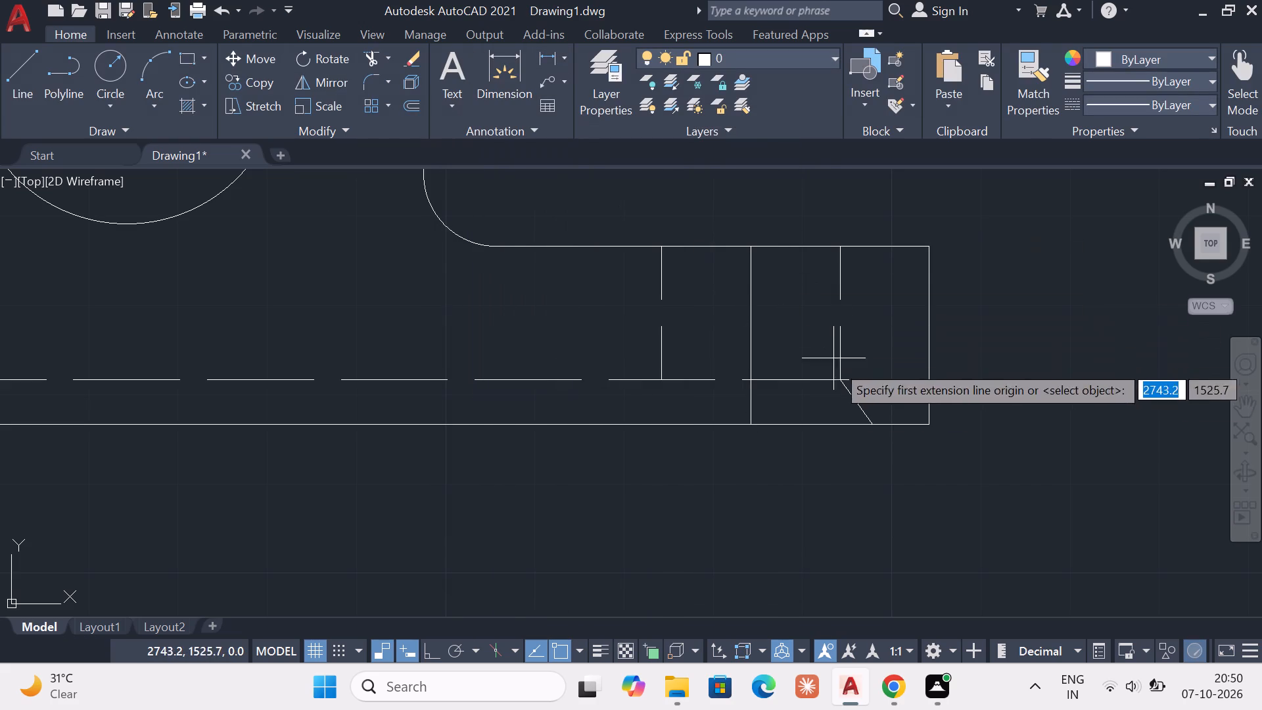
left_click(928, 424)
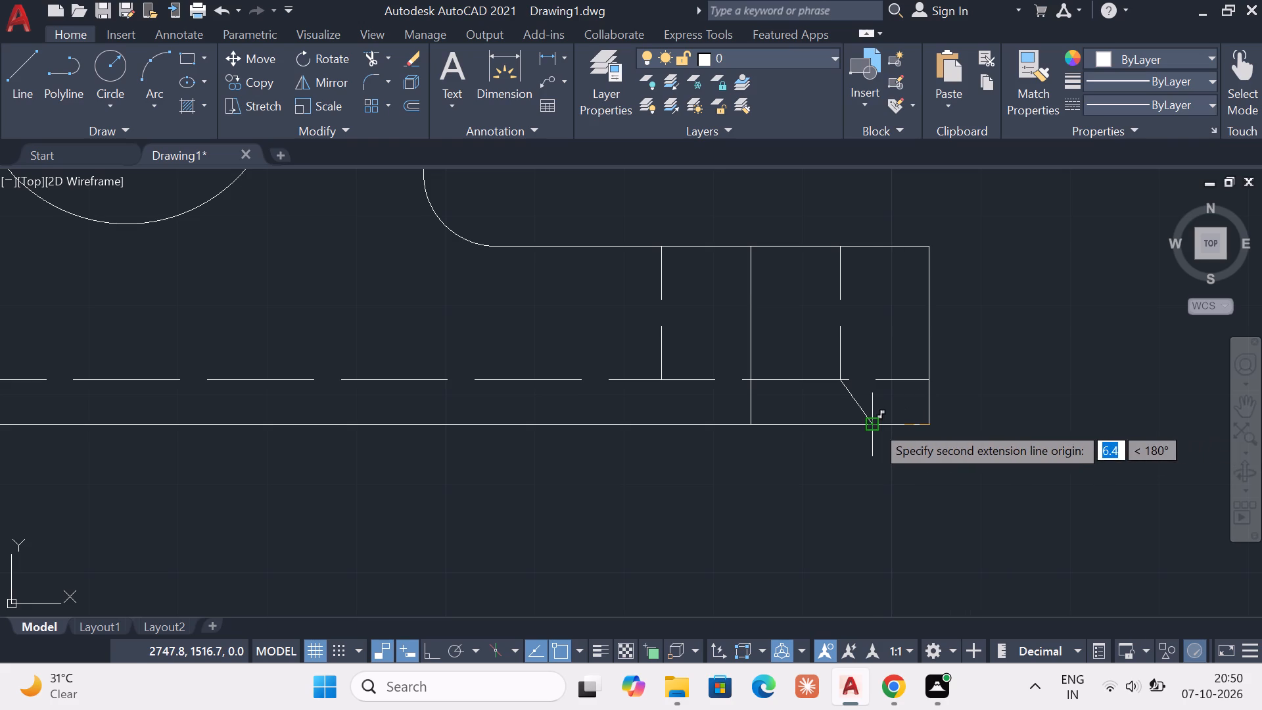
left_click(875, 424)
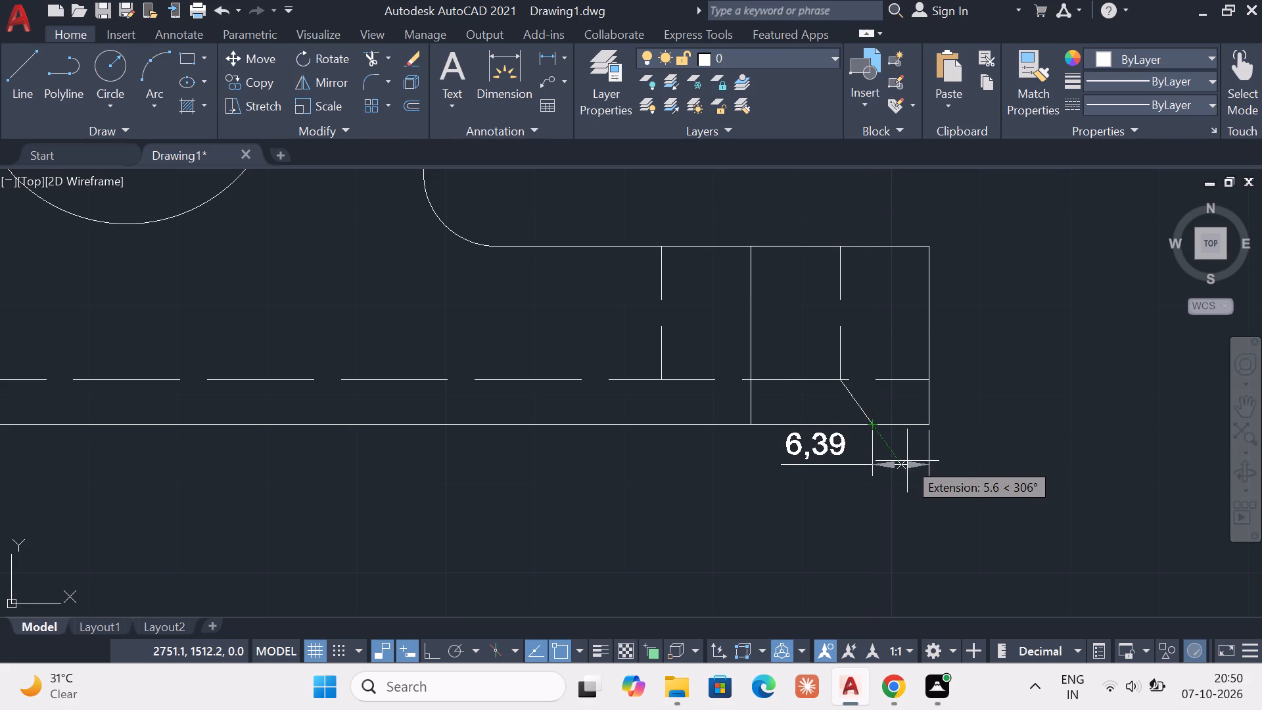
left_click(907, 461)
key("Escape")
Override the text of the dimension below the base's bottom-right corner with 8.
double_click(828, 447)
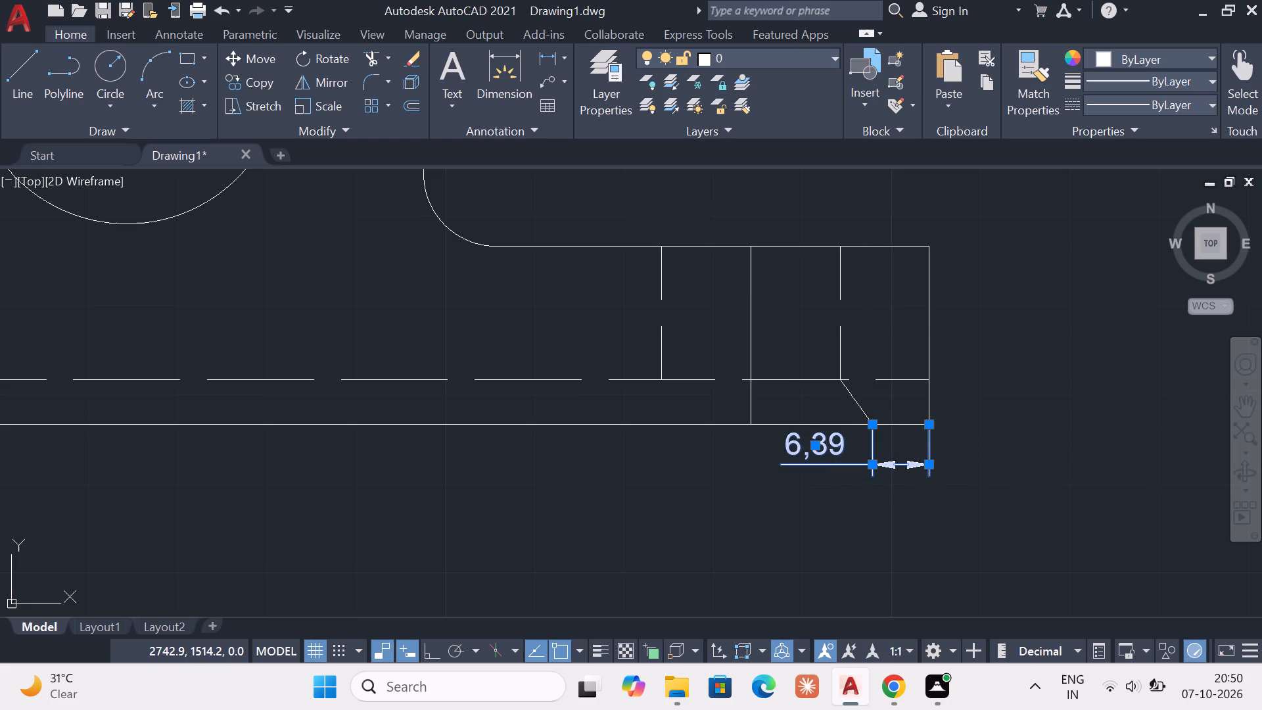
key("8")
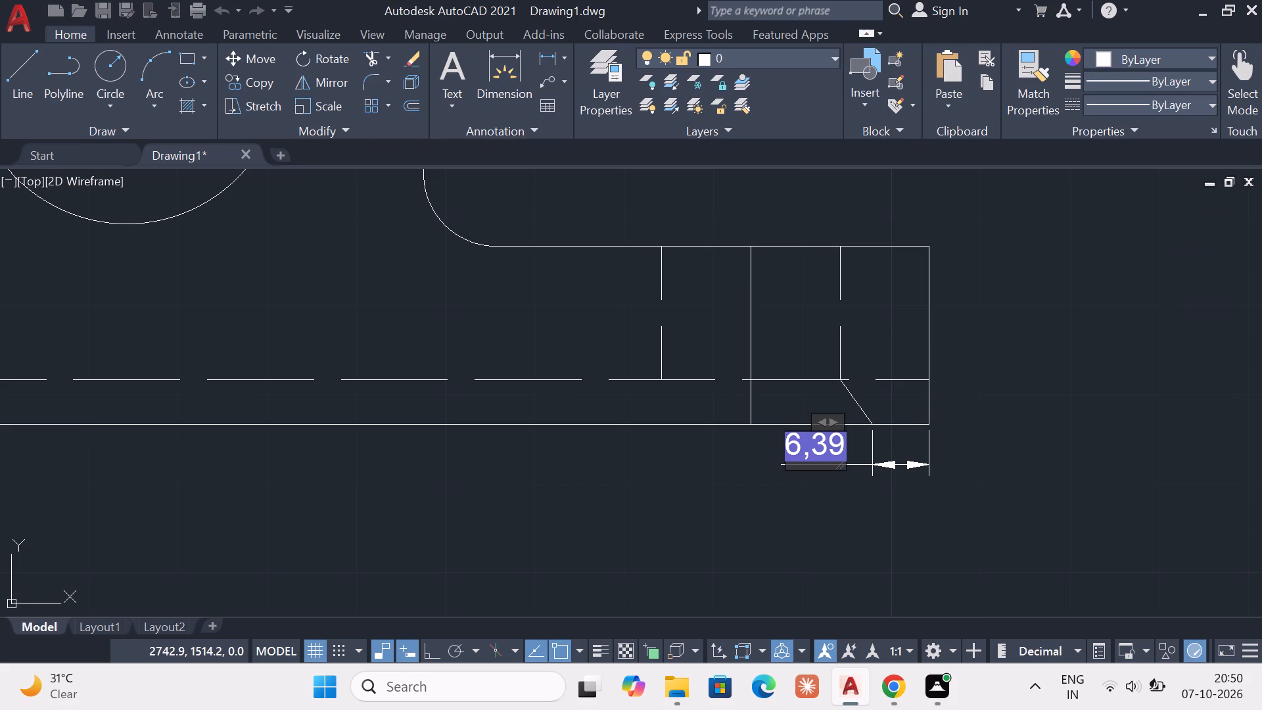
type("888")
key("BackSpace")
key("BackSpace")
key("BackSpace")
key("BackSpace")
key("BackSpace")
key("BackSpace")
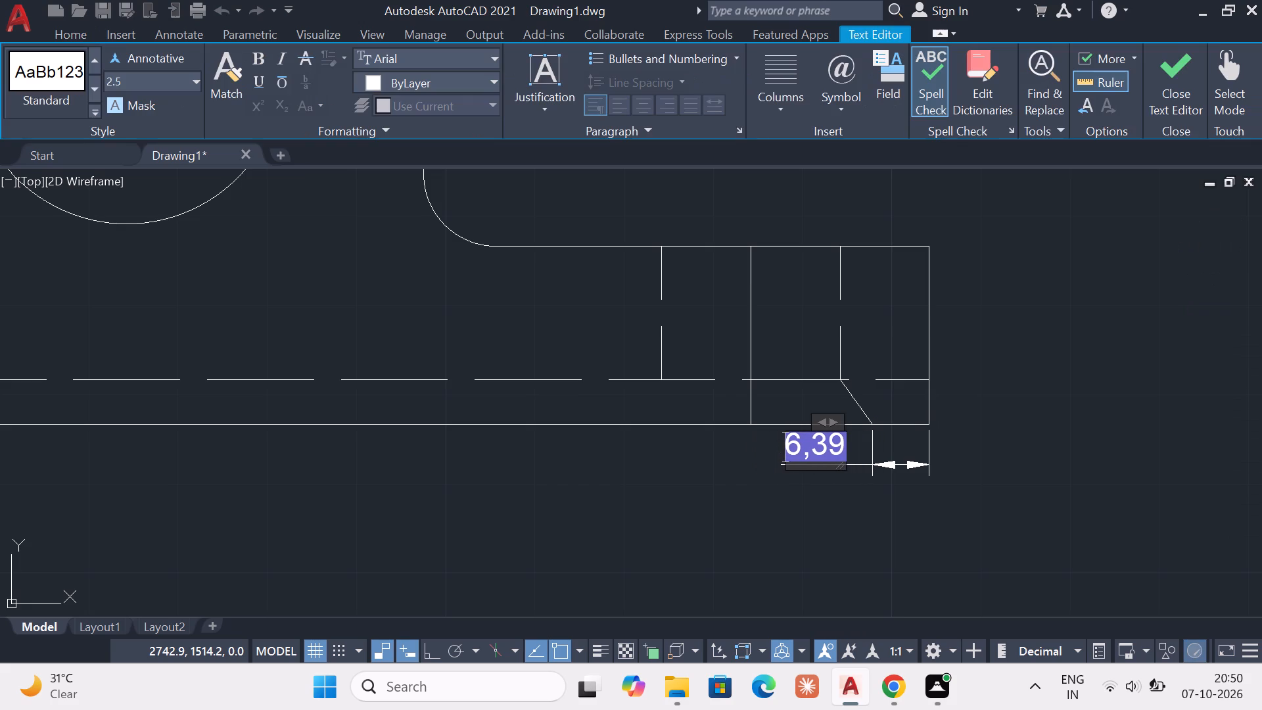
key("Right")
key("Right")
key("Right")
key("Right")
key("Right")
key("Right")
key("Right")
key("Down")
key("BackSpace")
key("BackSpace")
key("BackSpace")
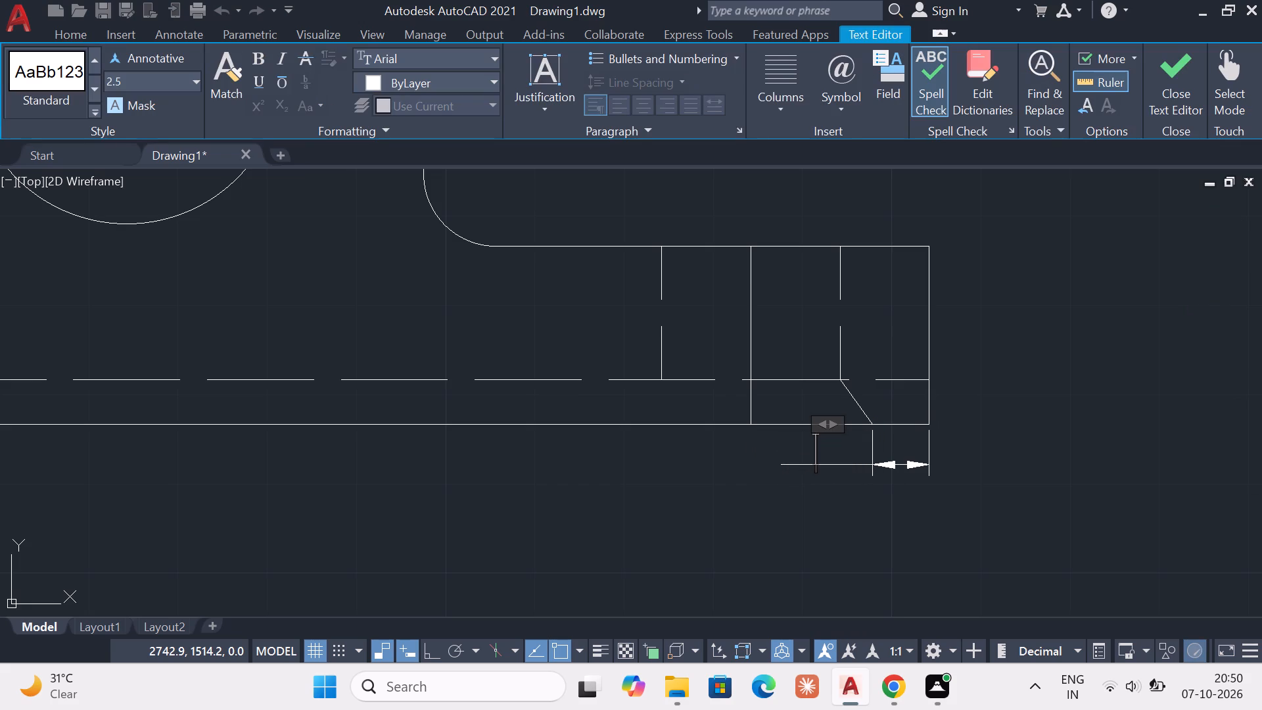
key("8")
key("Return")
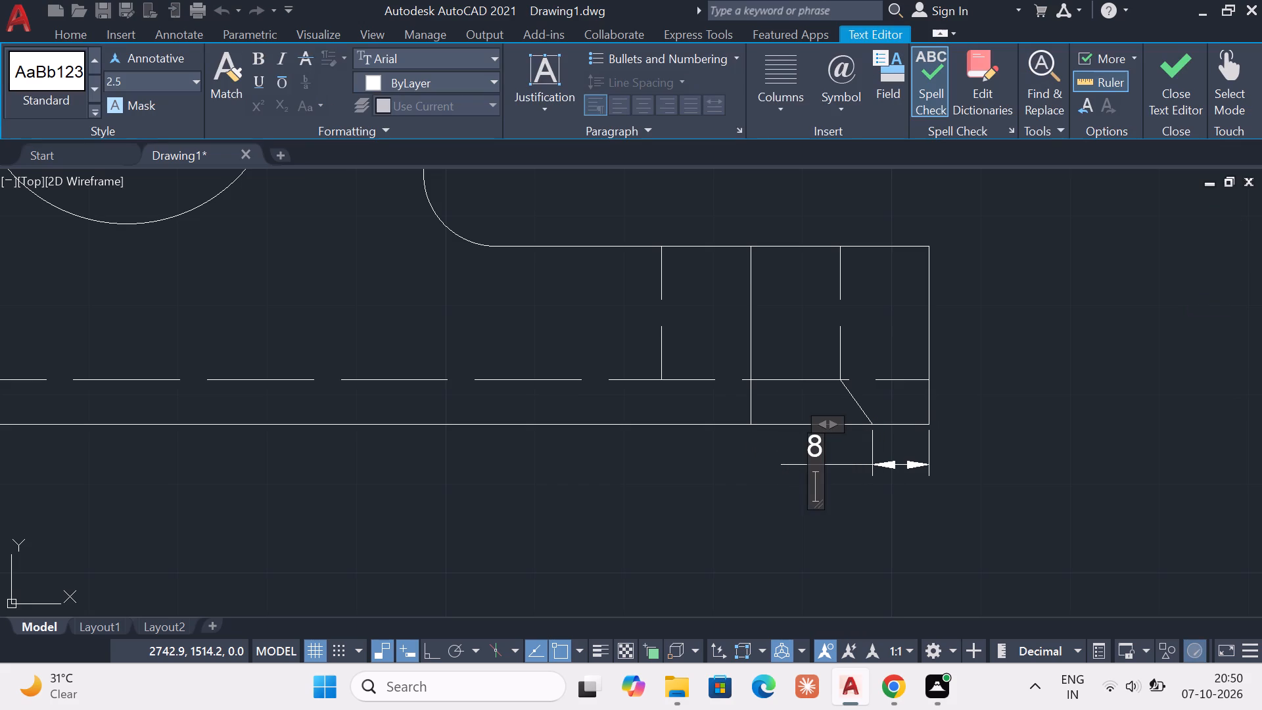
left_click(1019, 482)
key("Escape")
key("Escape")
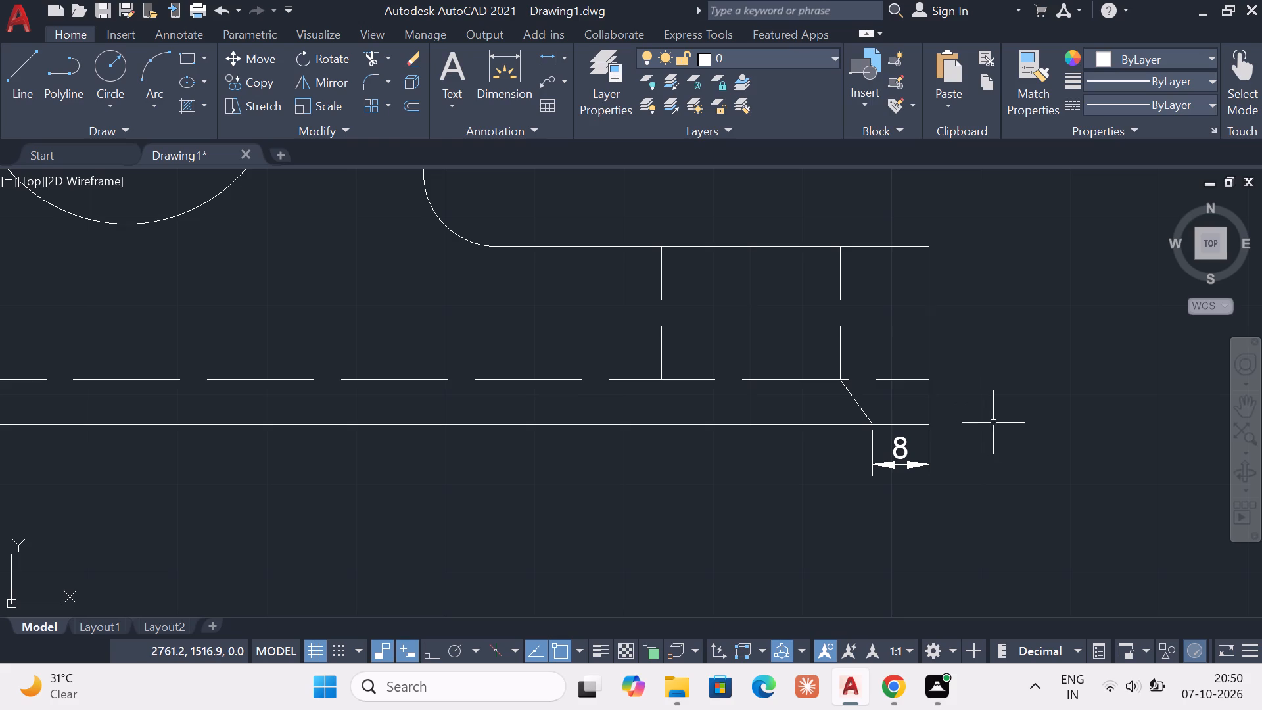
key("Escape")
key("Escape")
key("Escape")
key("Escape")
key("Escape")
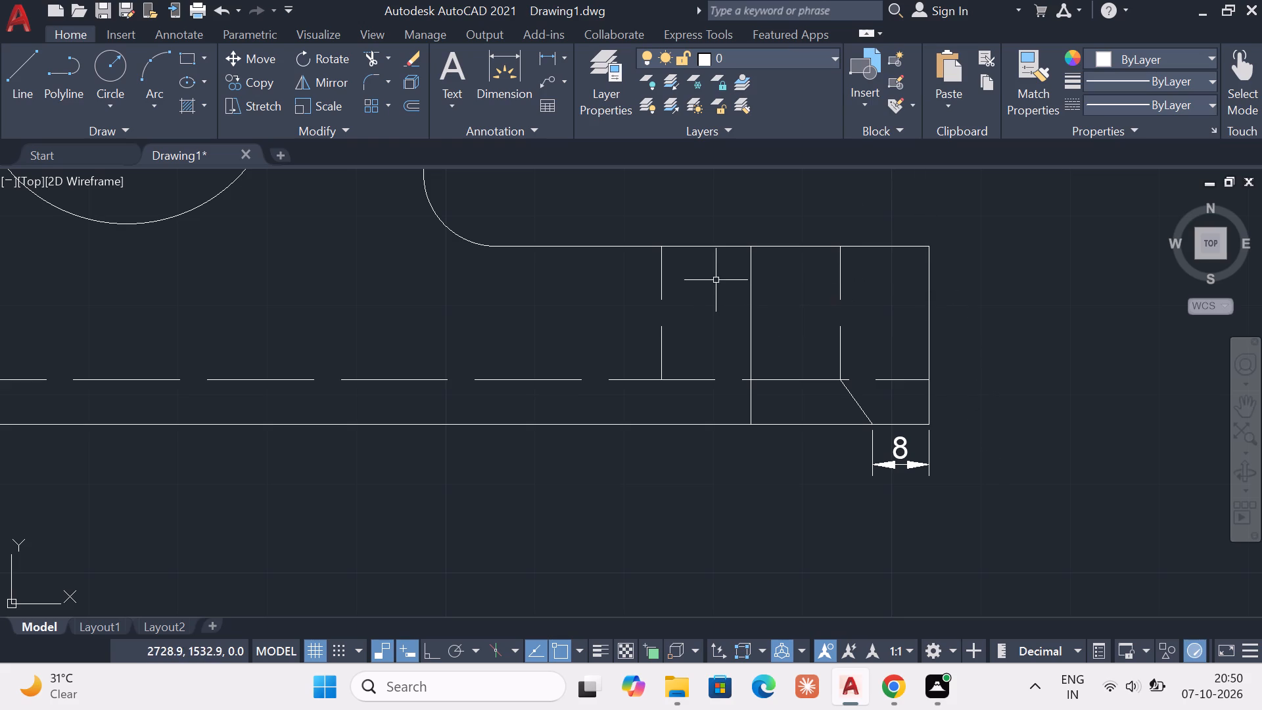
Draw a vertical line about 82.5 long from the midpoint of the base's bottom edge through the hole centre, past the top arc.
key("Escape")
key("Escape")
key("Escape")
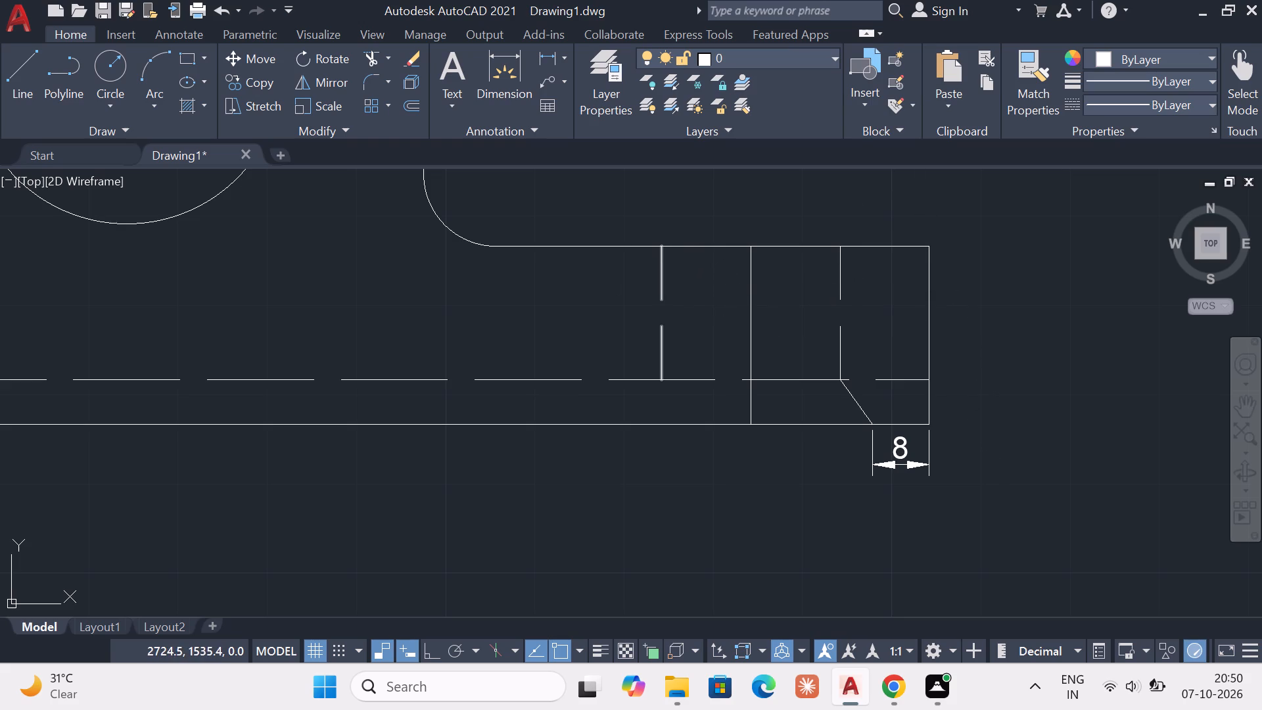
scroll(638, 317, "down", 3)
scroll(640, 321, "up", 1)
scroll(640, 321, "down", 2)
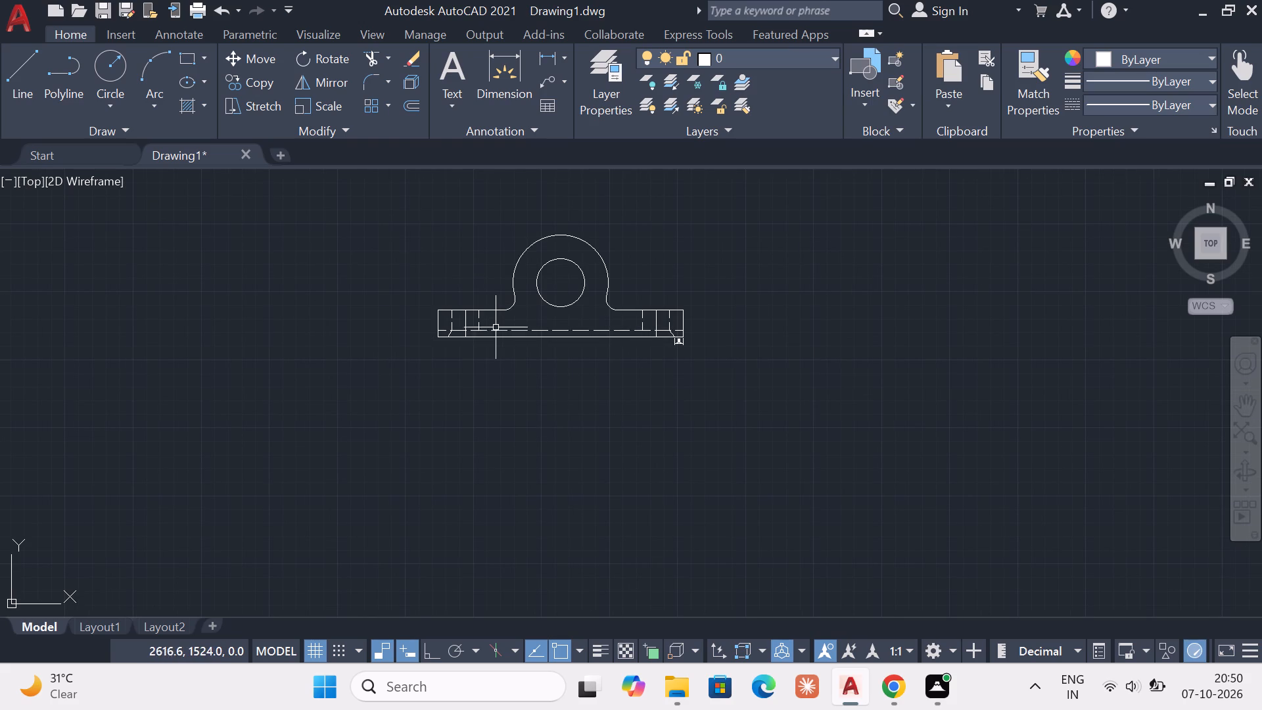
scroll(497, 329, "up", 4)
scroll(673, 324, "up", 1)
scroll(684, 324, "down", 1)
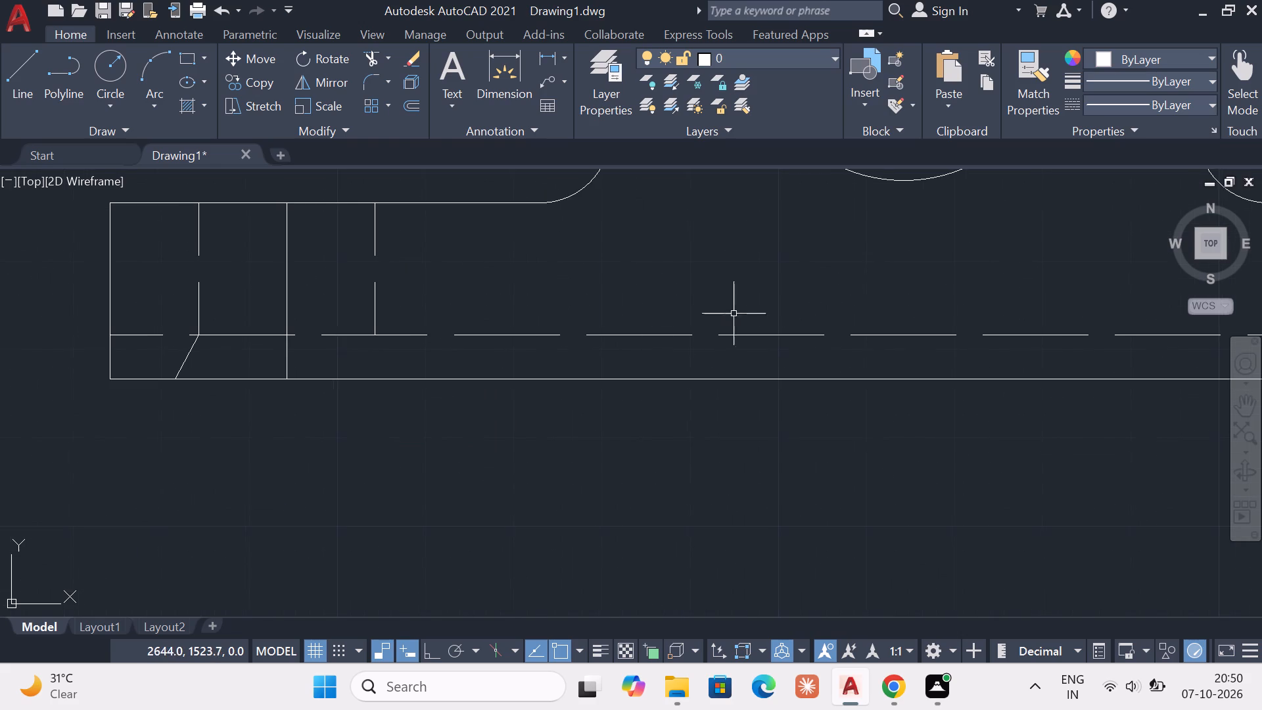
scroll(745, 306, "down", 1)
scroll(805, 283, "down", 2)
scroll(805, 283, "up", 1)
middle_click_drag(822, 266, 681, 399)
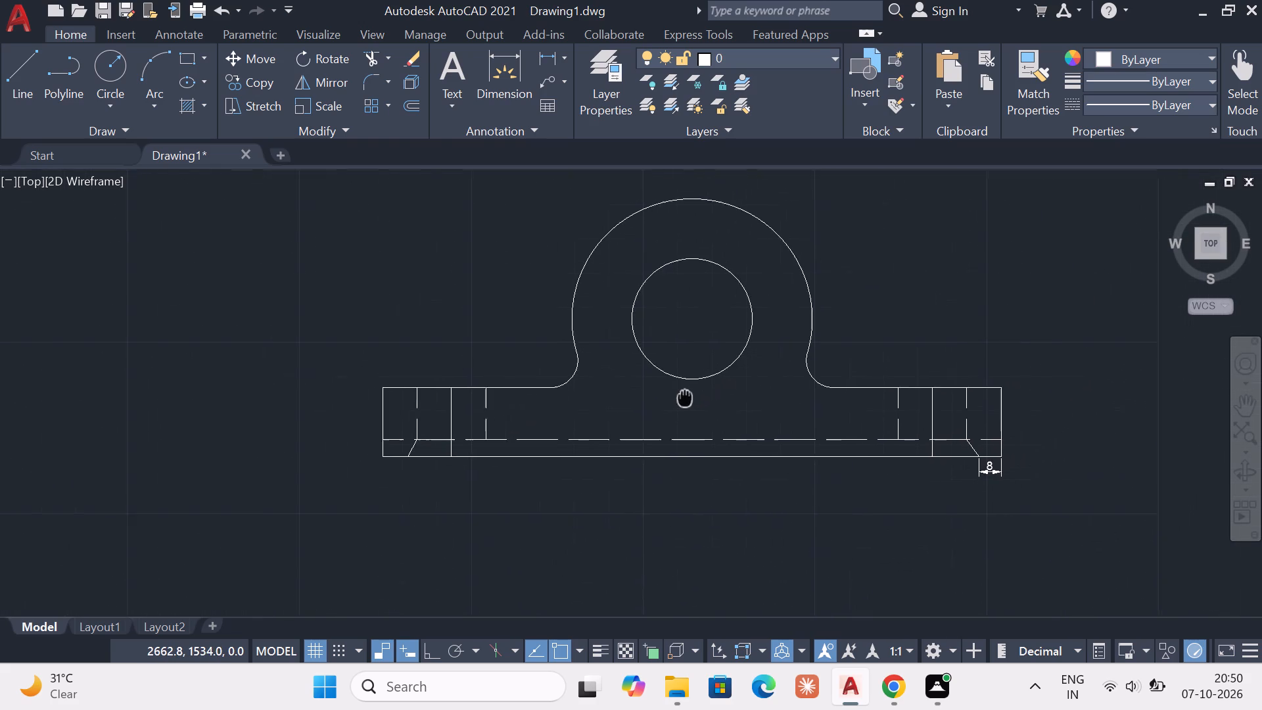
middle_click_drag(681, 399, 661, 406)
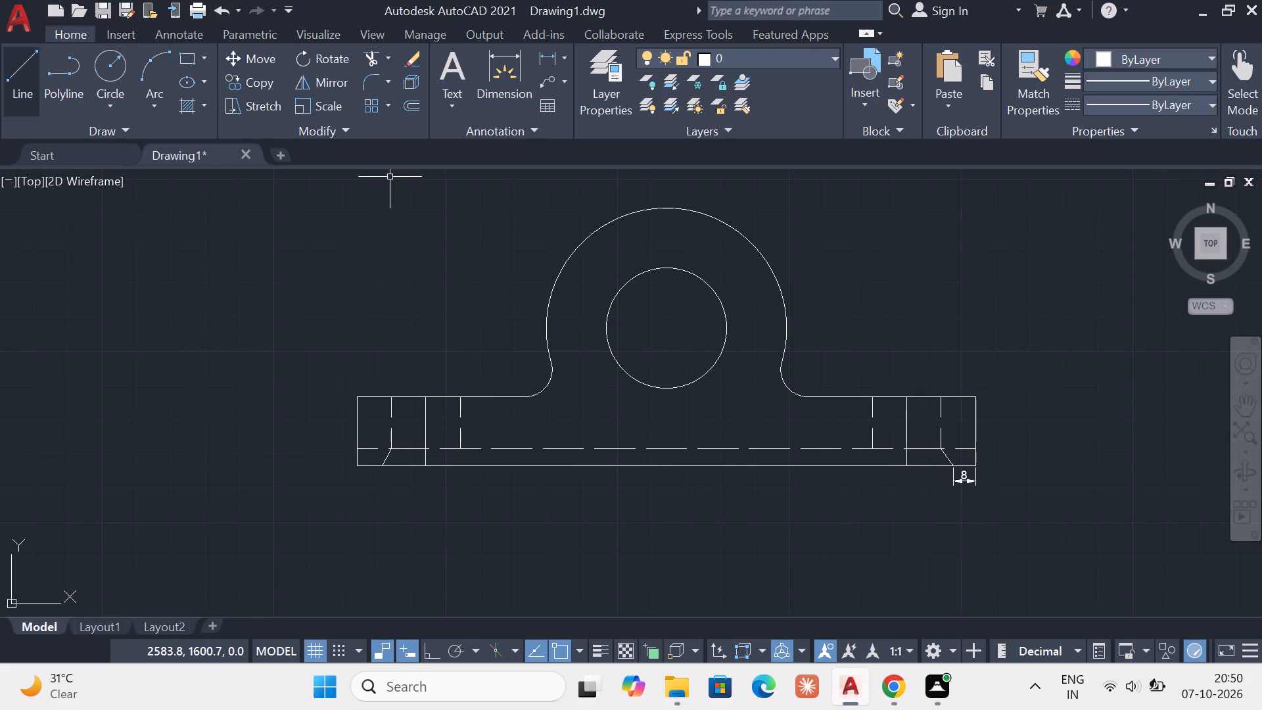
left_click(16, 72)
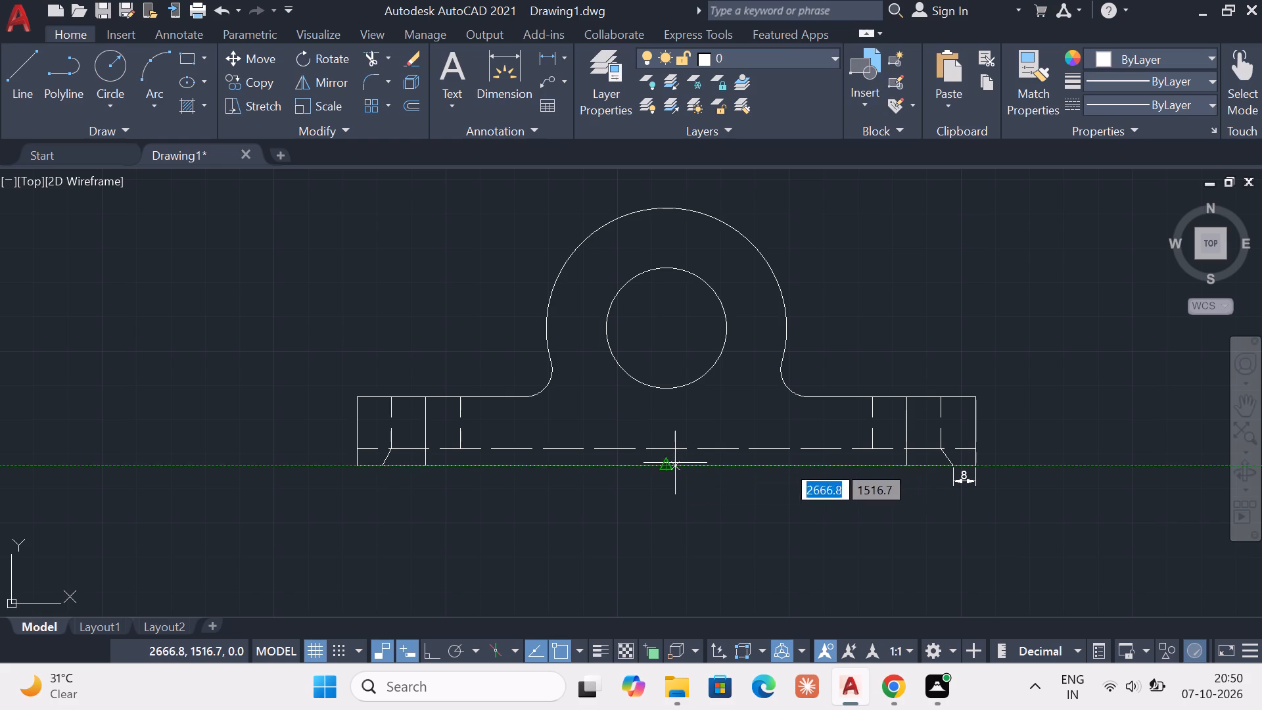
left_click(665, 464)
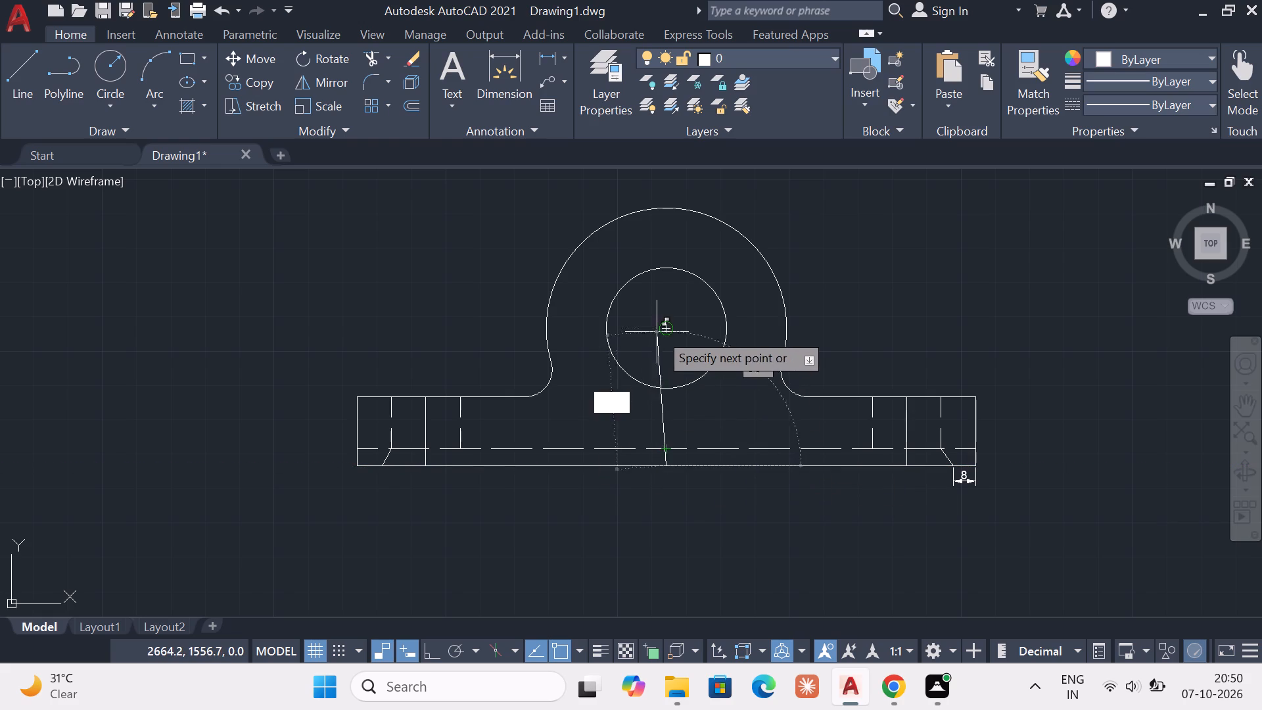
left_click(658, 181)
key("Escape")
Give the vertical line through the hole centre the same dashed ACAD linetype as the hidden lines.
left_click(665, 238)
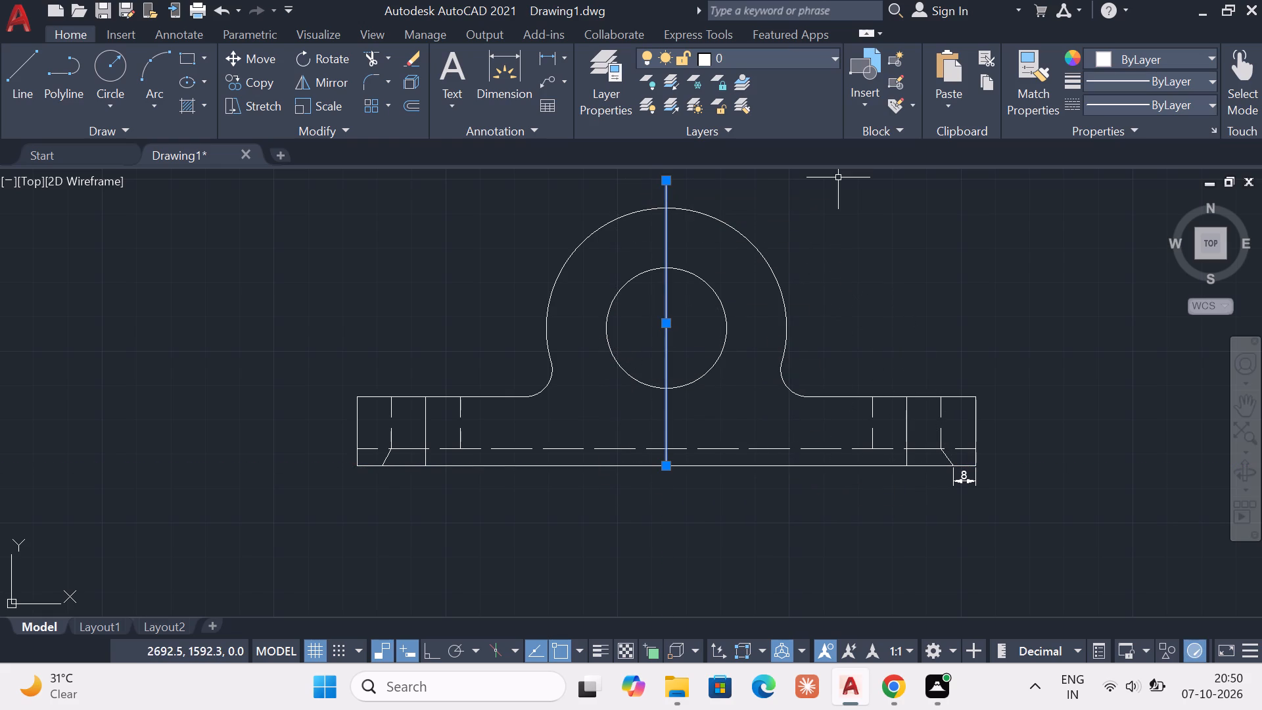
left_click(1088, 101)
left_click(1086, 182)
key("Escape")
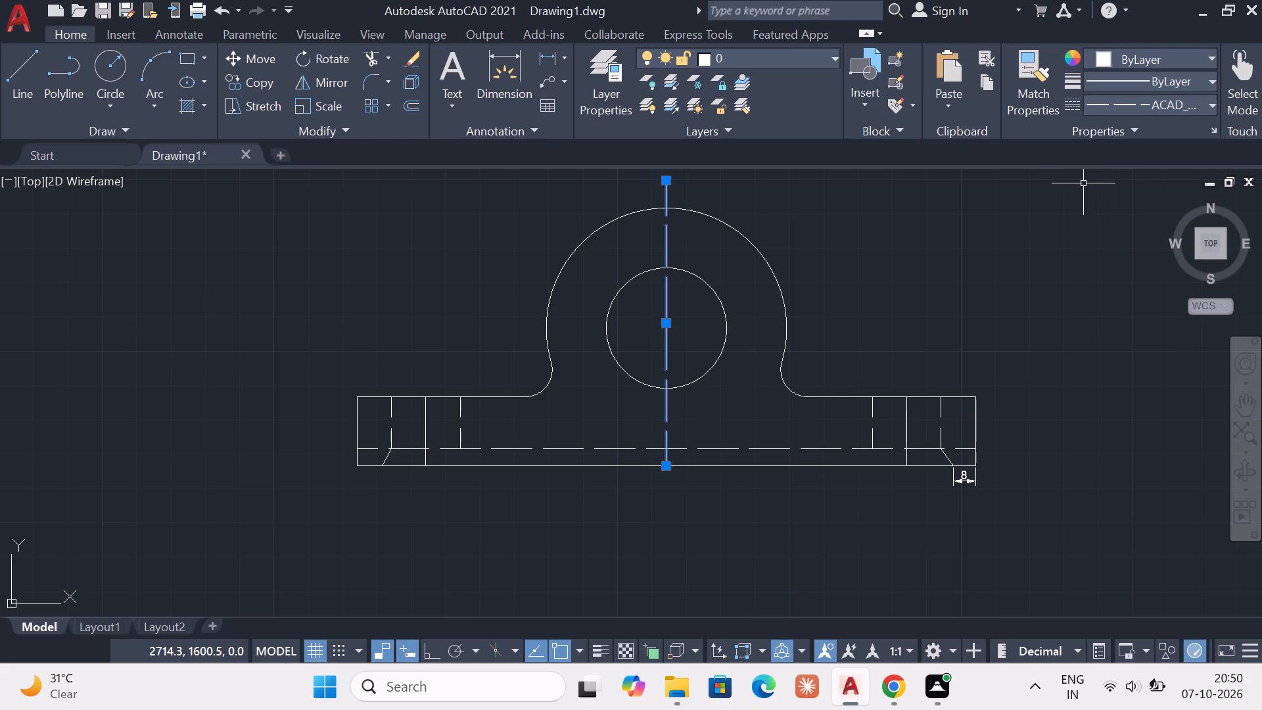
key("Escape")
key("Escape")
key("Escape")
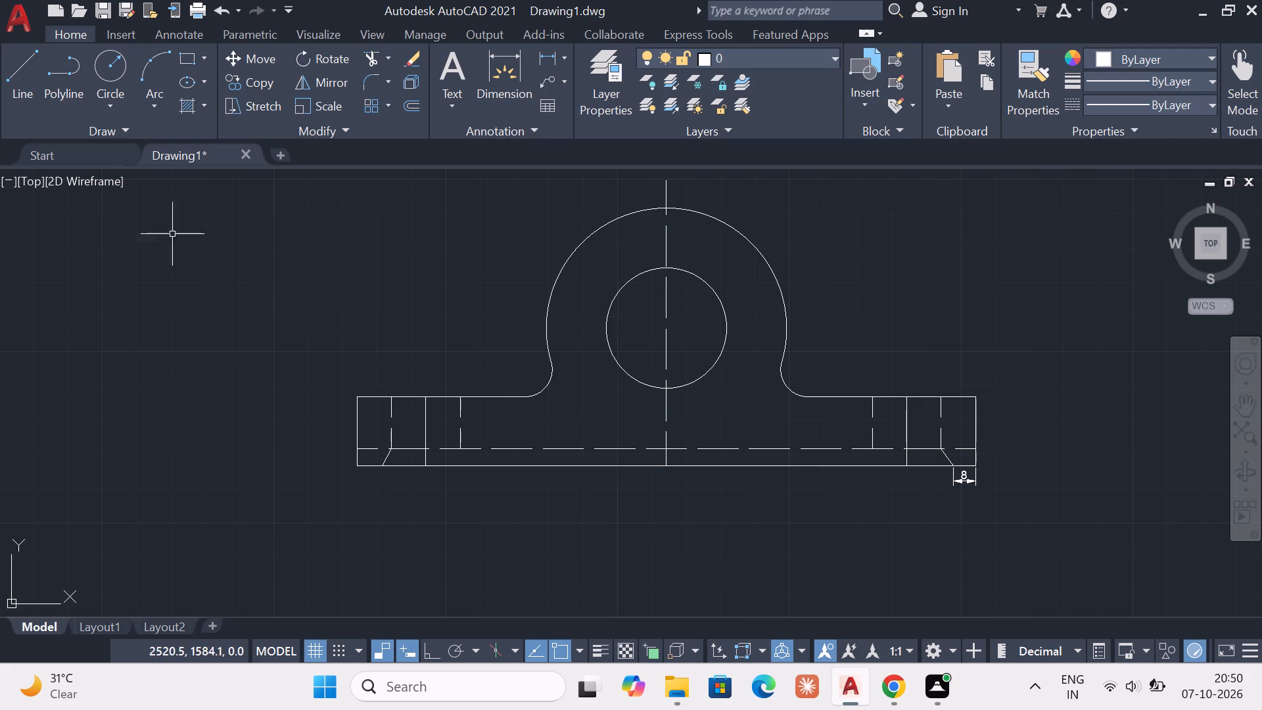
With ortho mode on, draw a horizontal line from the hole centre leftward, ending beyond the base's left side.
left_click(36, 77)
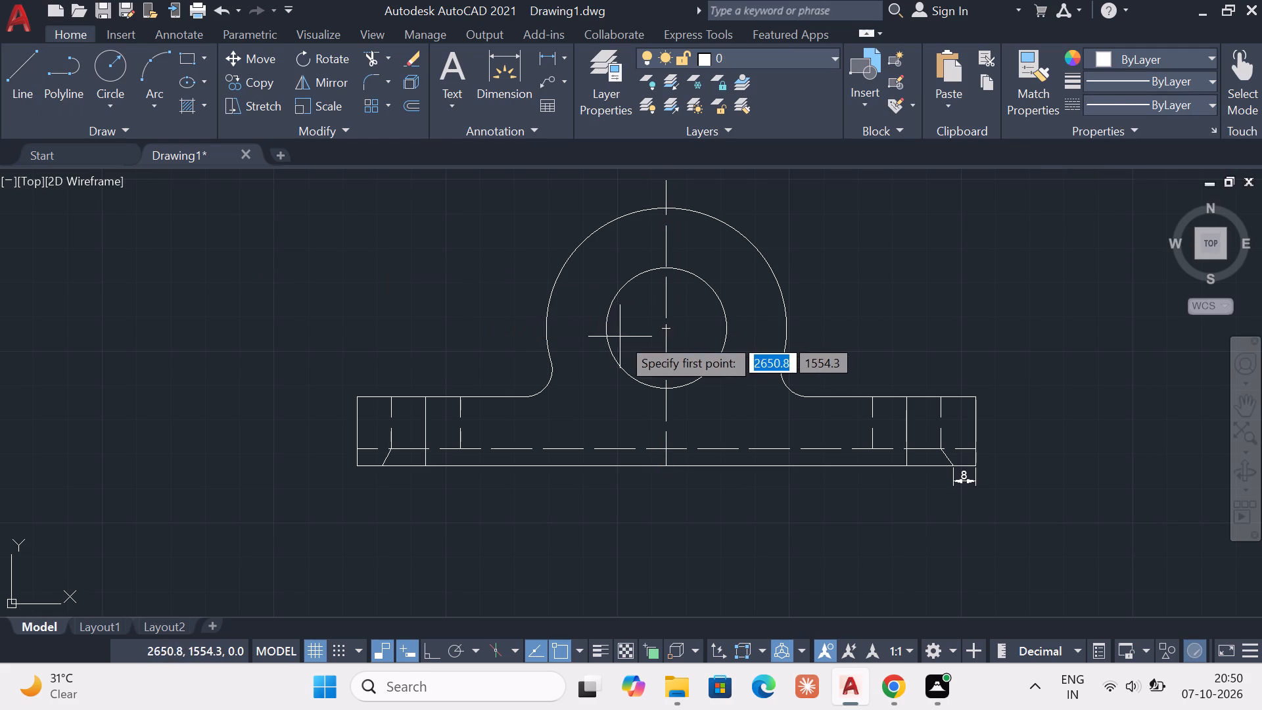
left_click(663, 327)
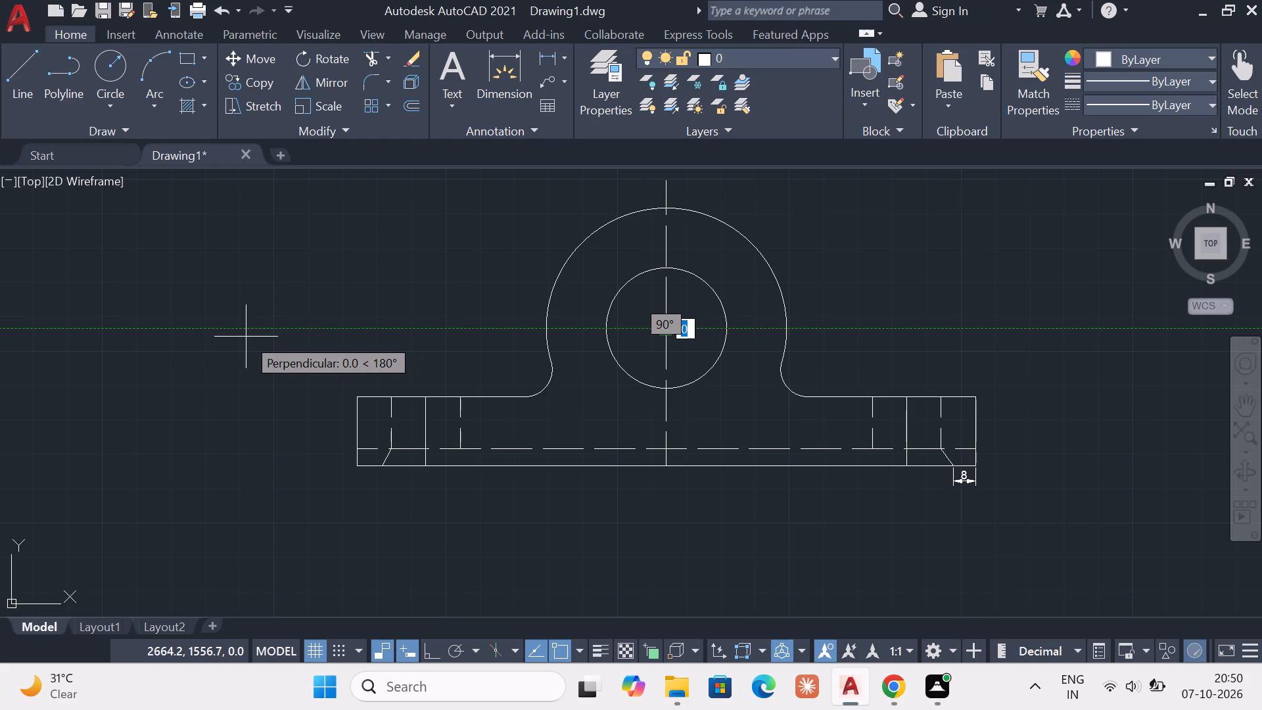
left_click(436, 654)
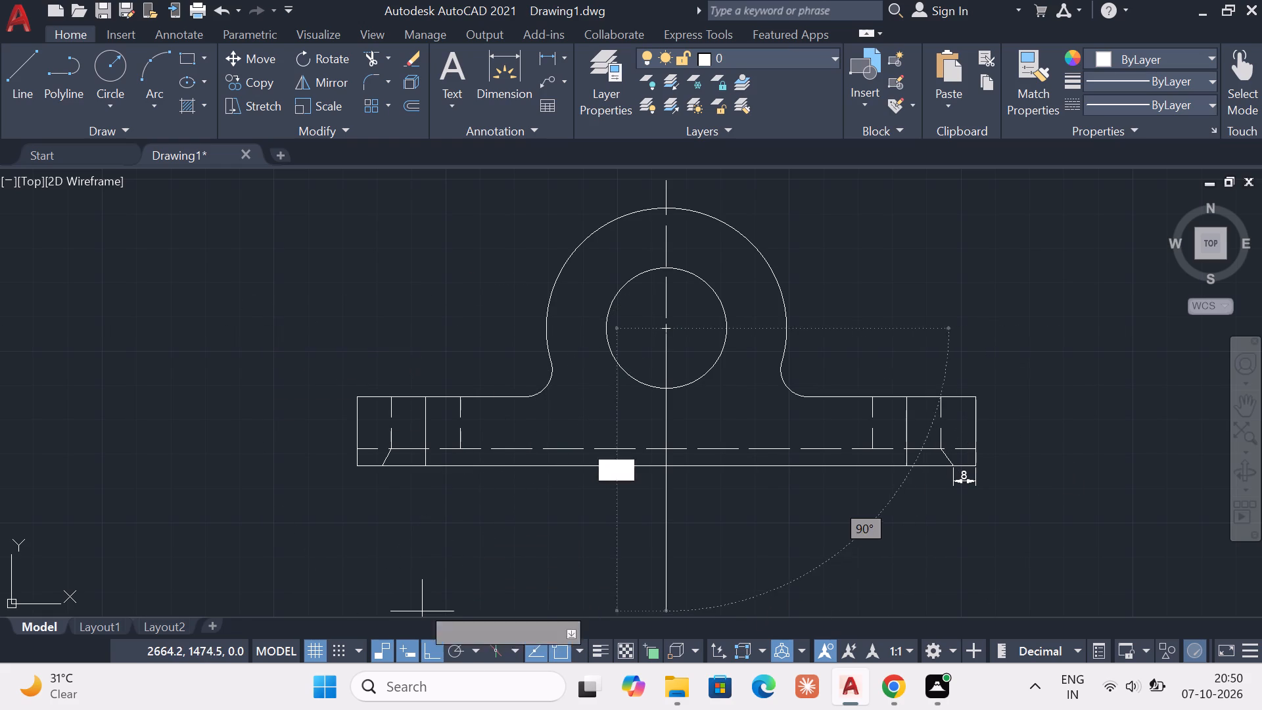
left_click(278, 341)
key("Escape")
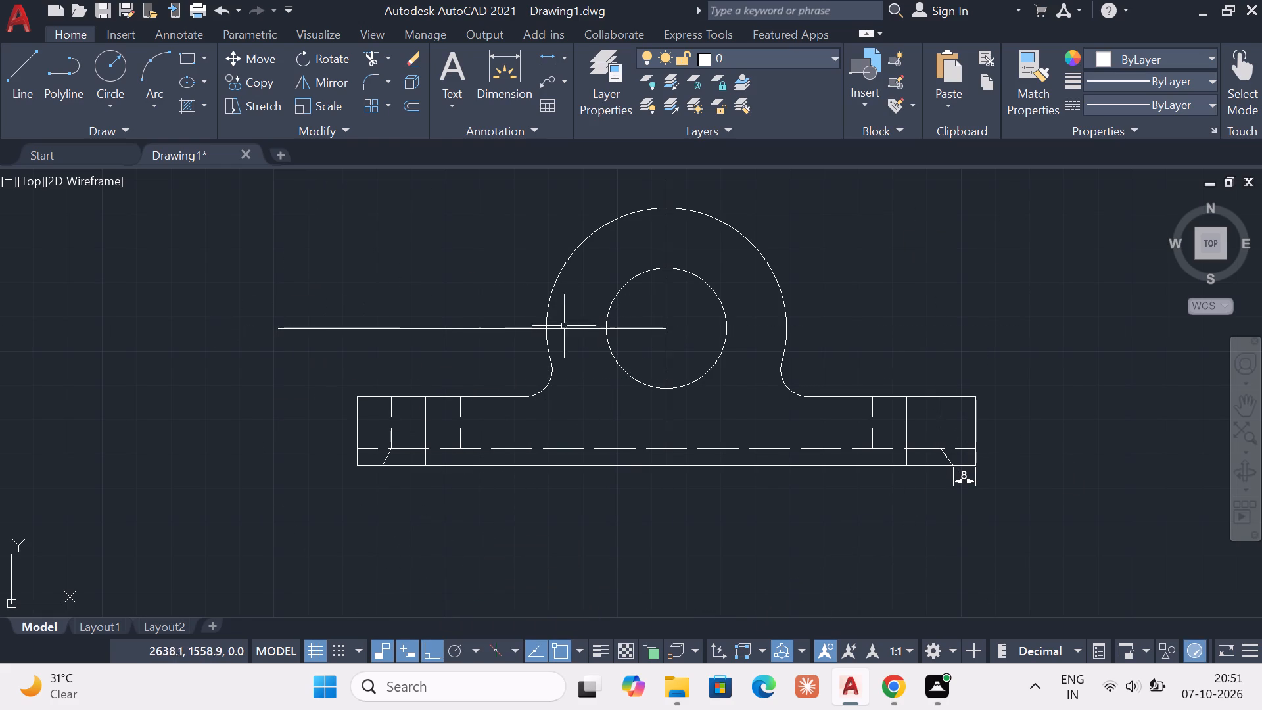
Stretch the right end of the horizontal line from the hole centre to about 105 right of it, beyond the base.
left_click(553, 332)
key("Escape")
left_click(559, 329)
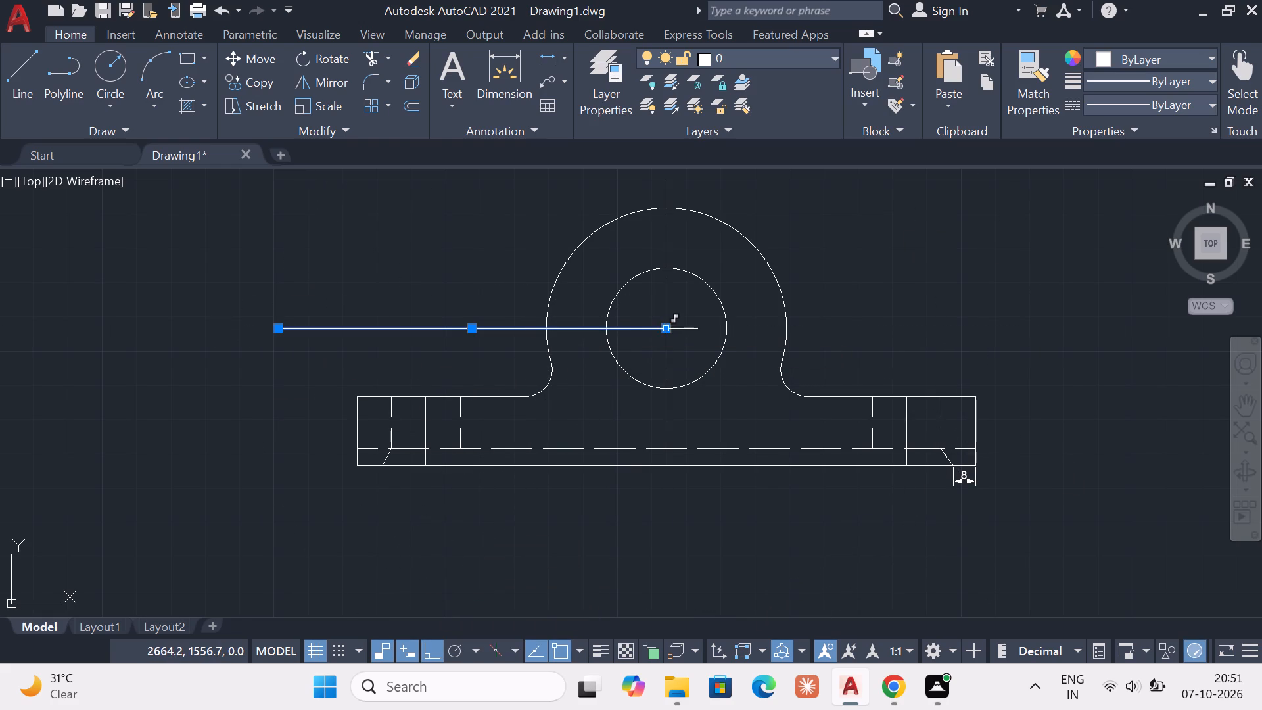
left_click(666, 325)
left_click(1027, 322)
key("Escape")
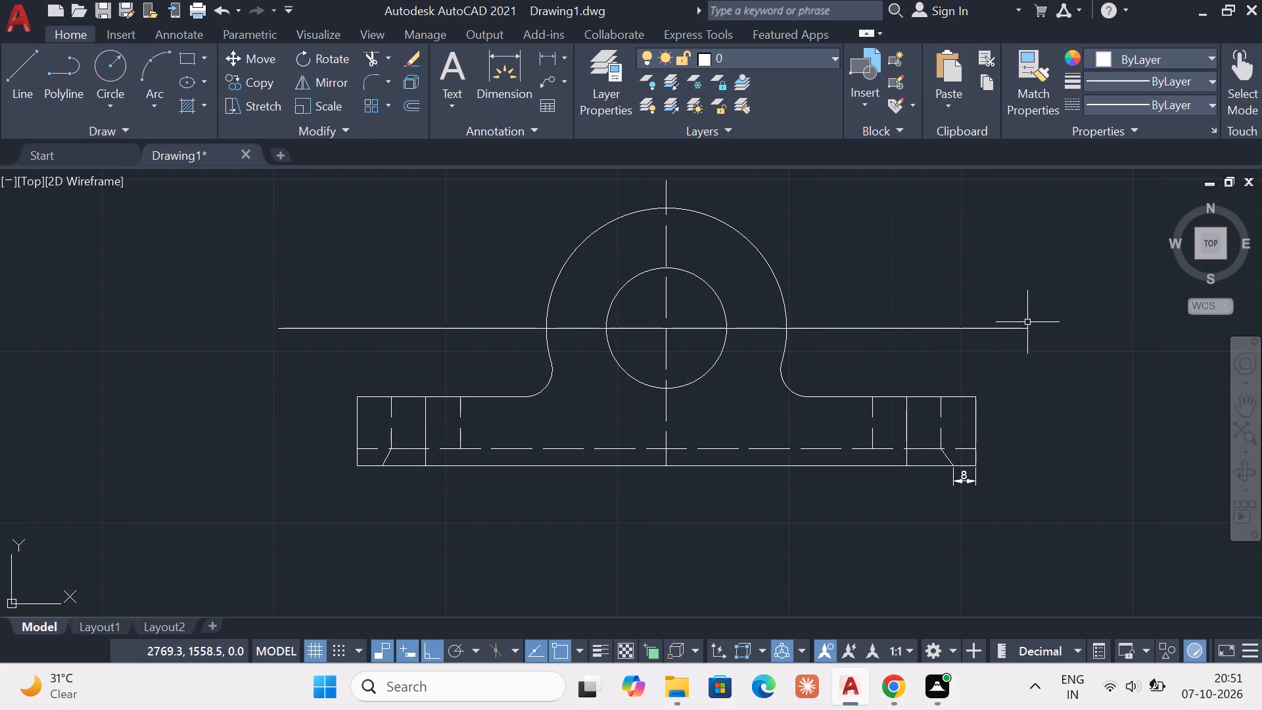
Give the horizontal line through the hole centre the same dashed ACAD linetype as the vertical one.
left_click(852, 331)
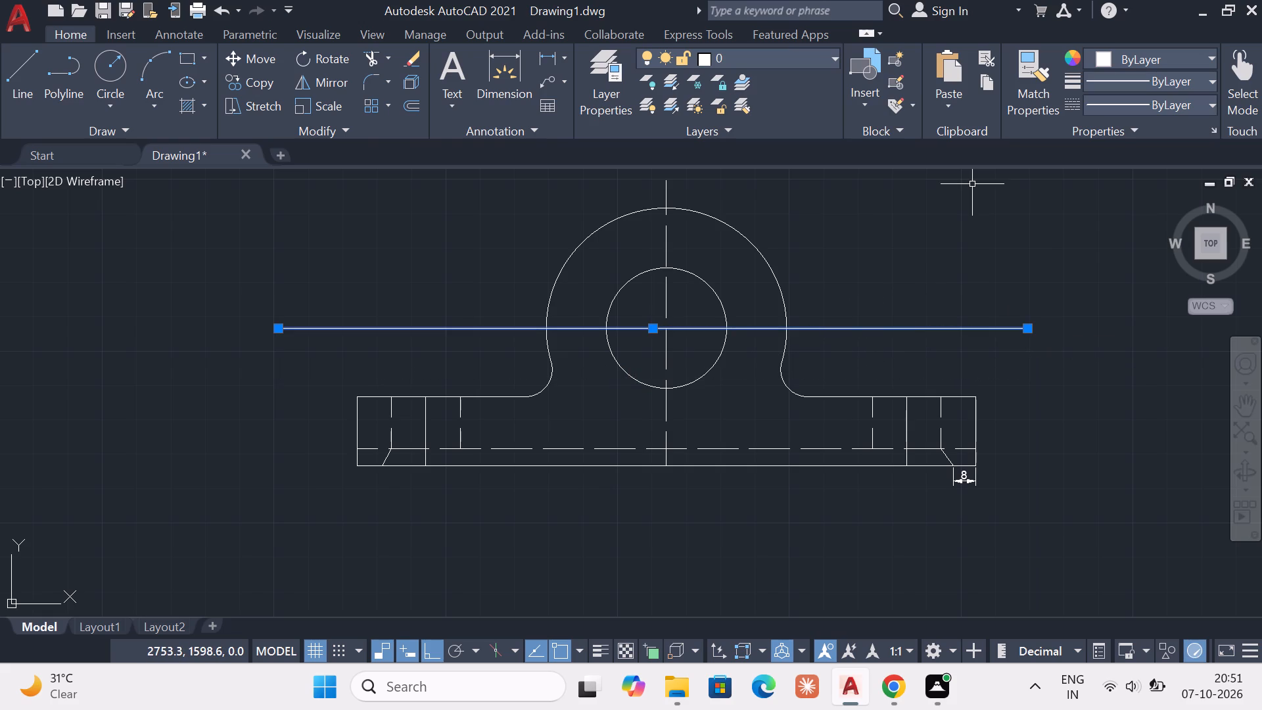
left_click(1104, 110)
left_click(1096, 178)
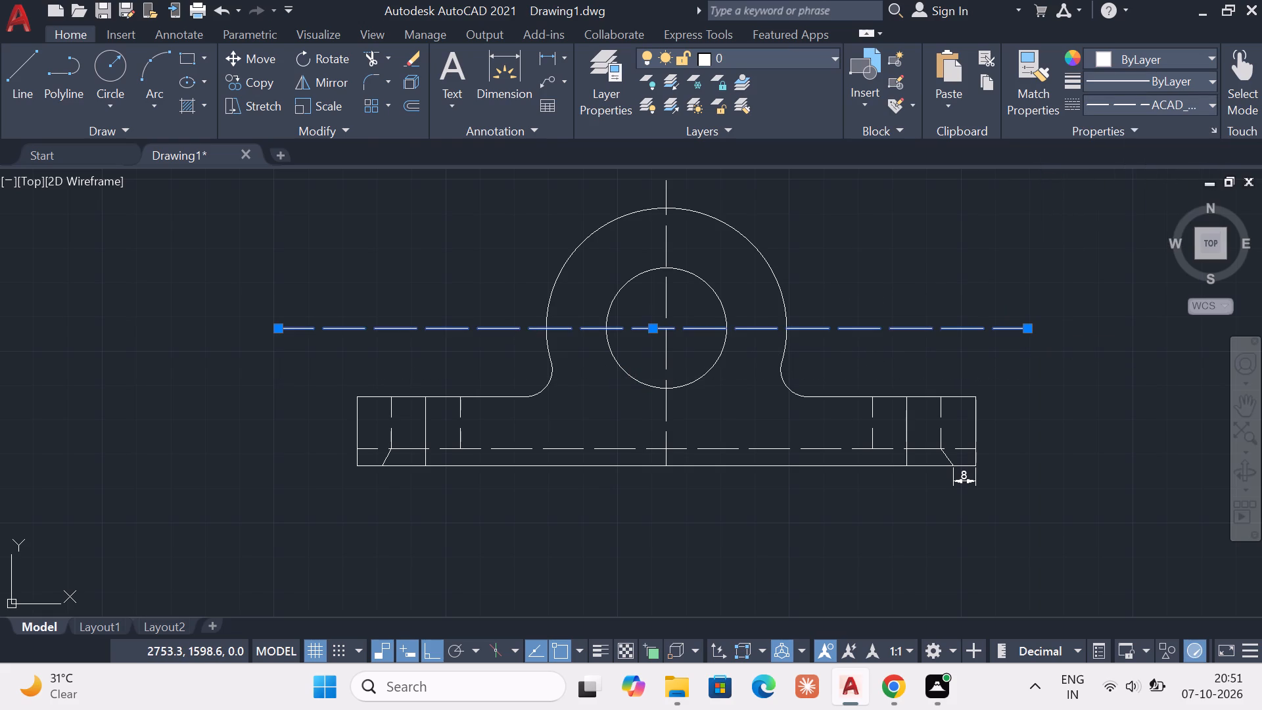
key("Escape")
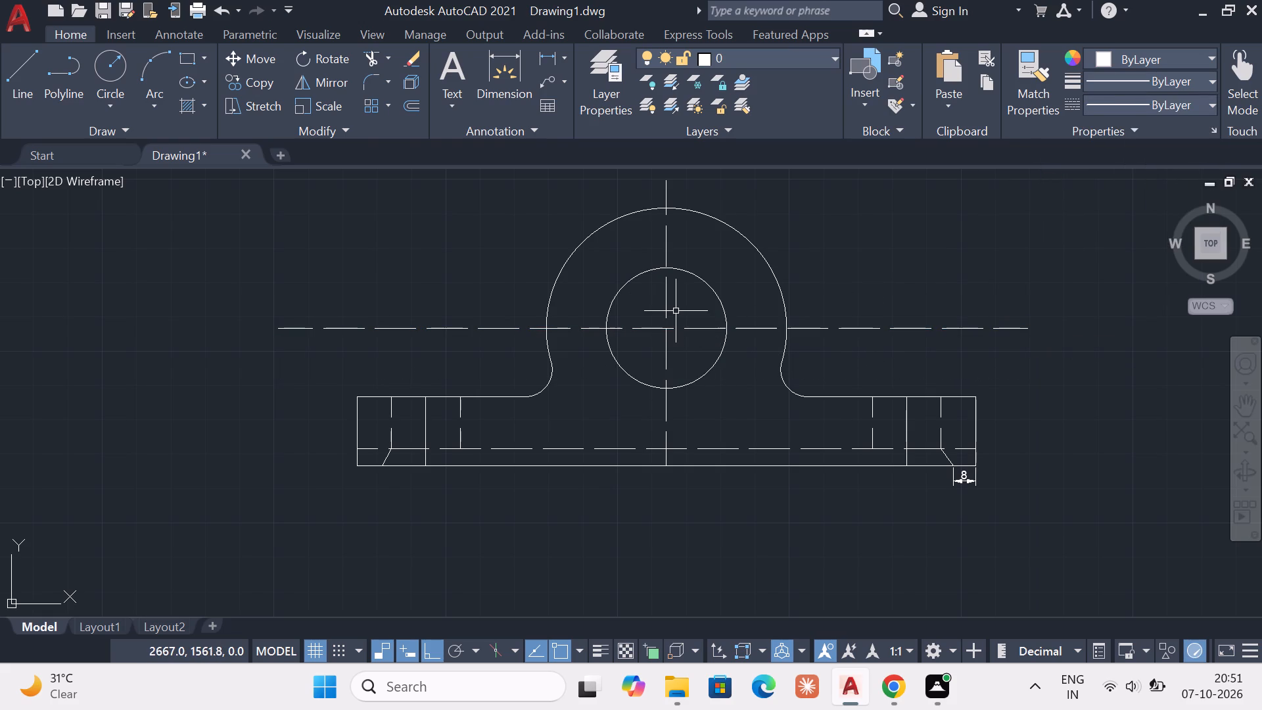
key("Escape")
key("Escape")
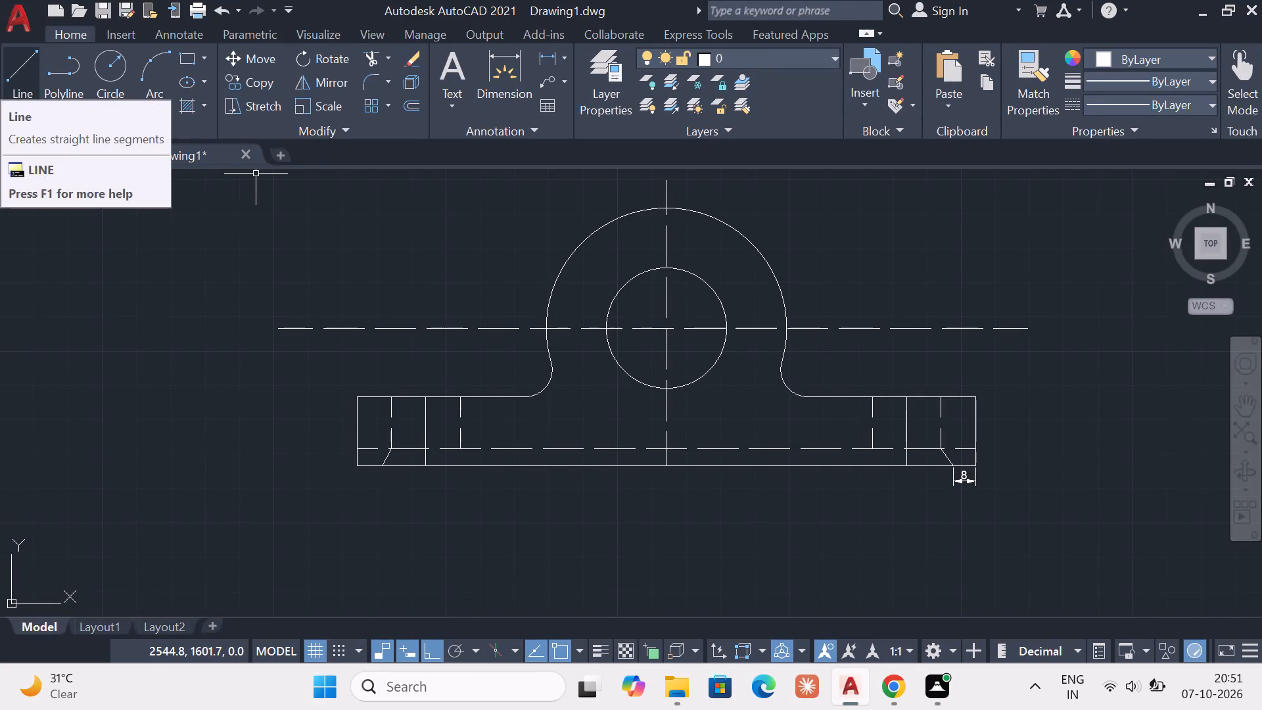
key("Escape")
key("Escape")
key("Escape")
key("Escape")
key("Escape")
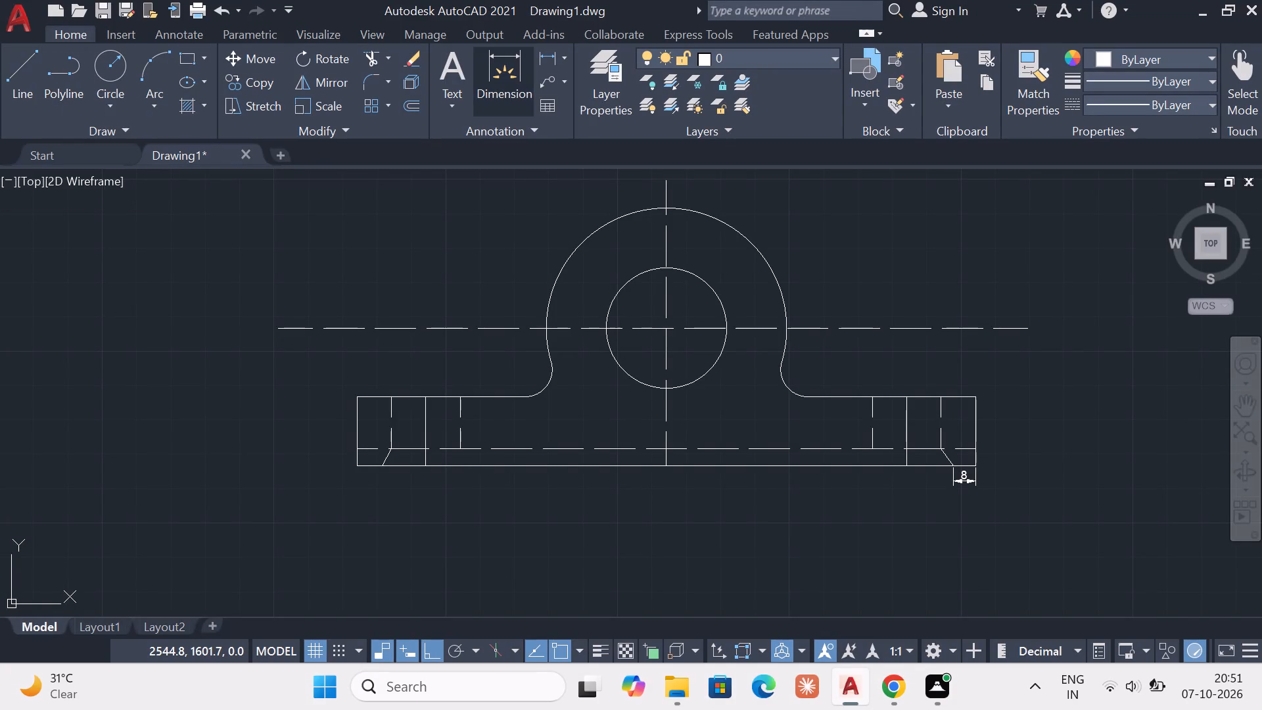
key("Escape")
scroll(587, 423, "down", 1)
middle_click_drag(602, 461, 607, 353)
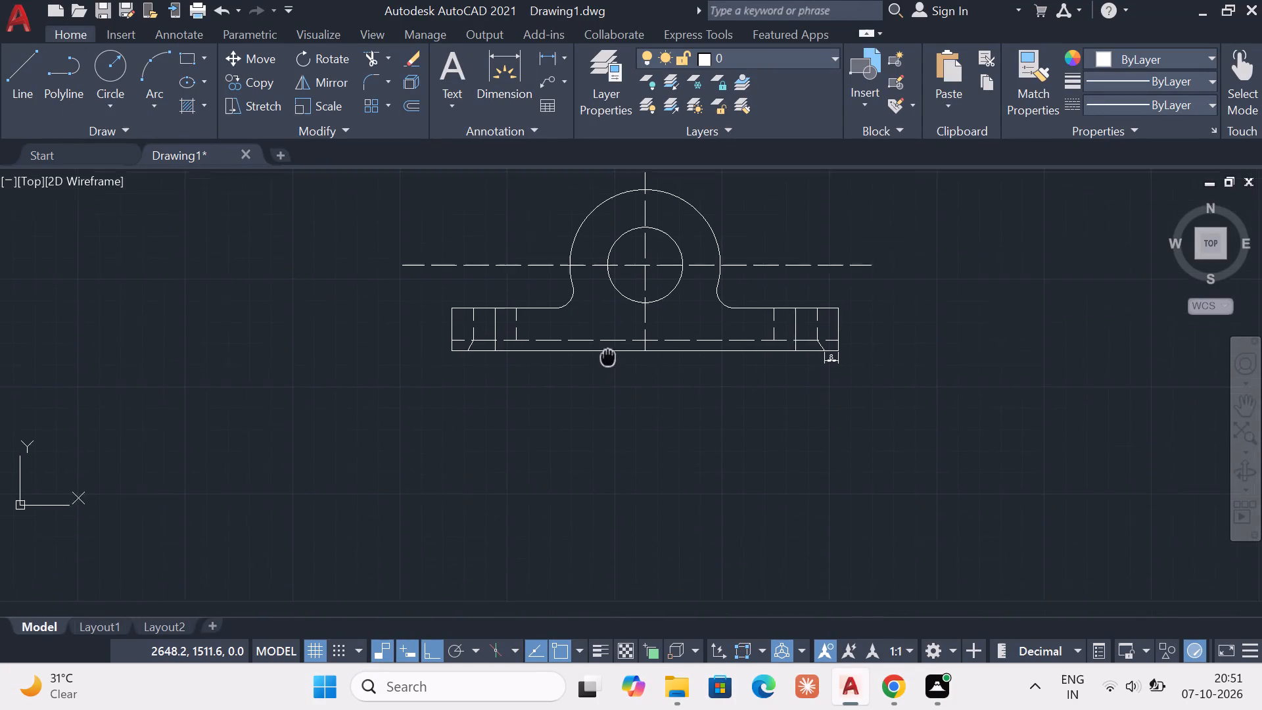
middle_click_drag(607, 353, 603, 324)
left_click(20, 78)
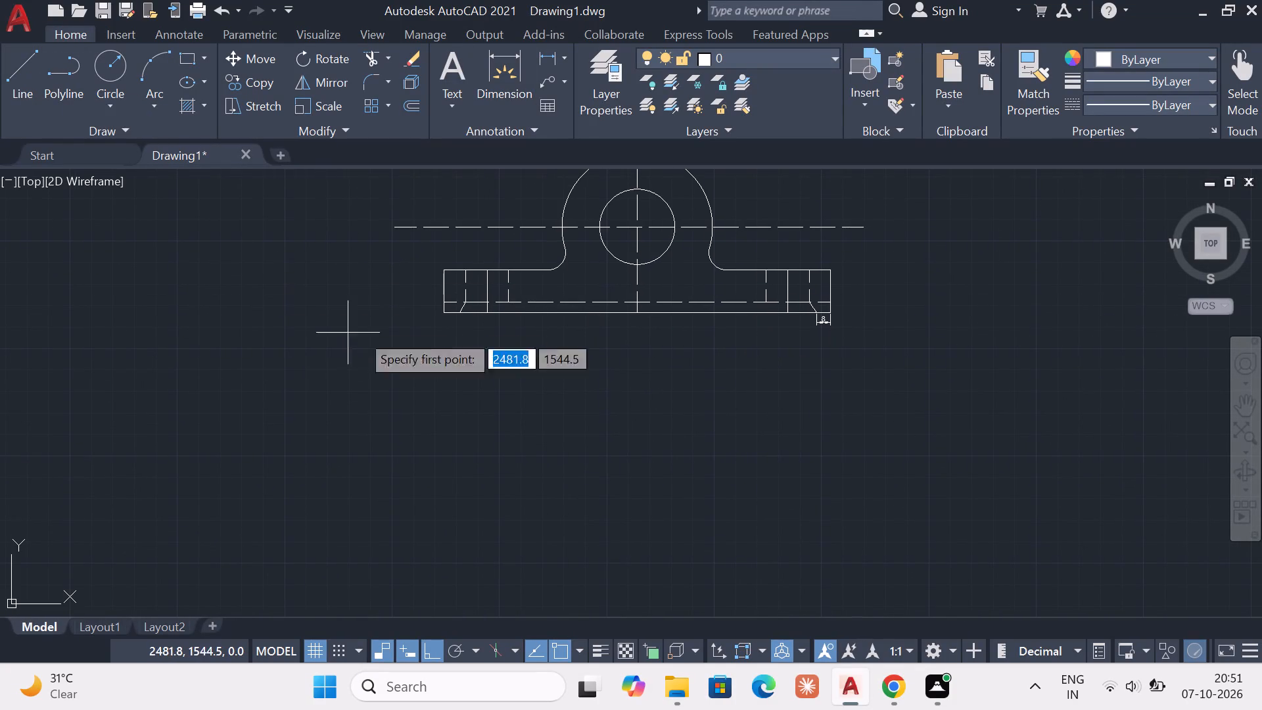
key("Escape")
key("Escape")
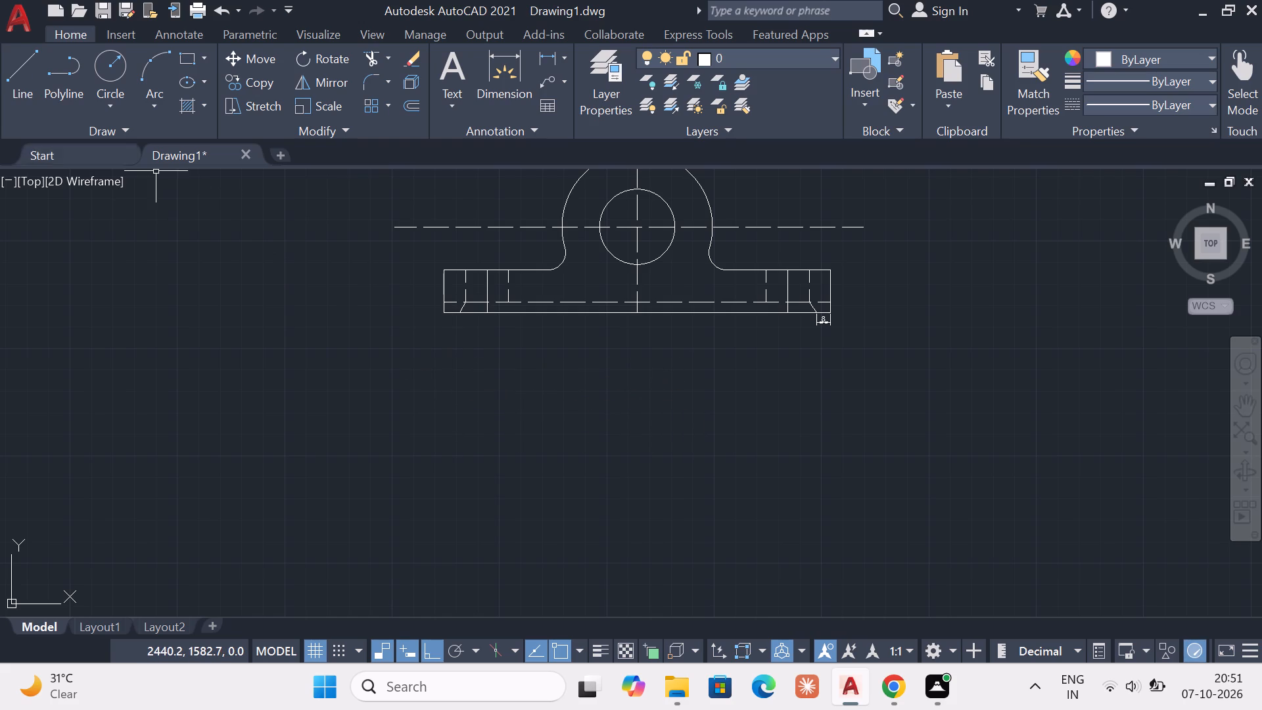
Draw a ray straight down along the base's left edge, starting midway between the dashed horizontal line and the bottom corner.
left_click(141, 133)
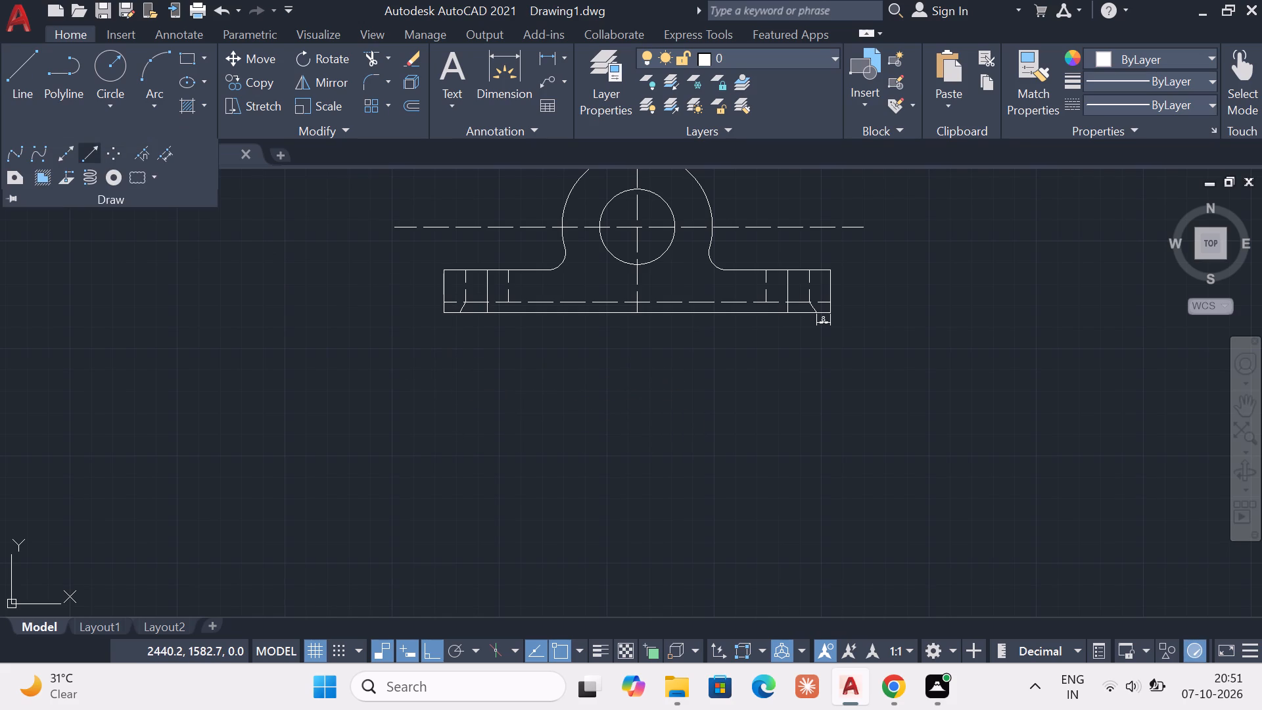
left_click(95, 154)
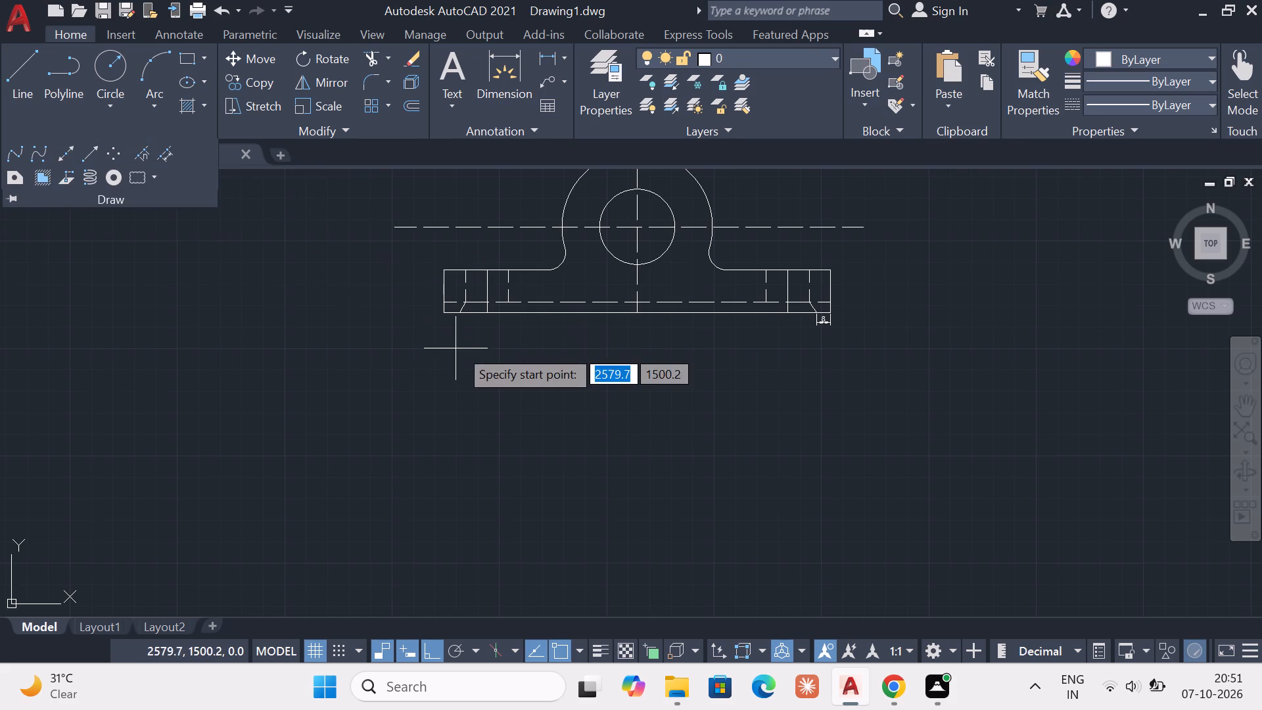
scroll(474, 327, "up", 1)
scroll(471, 319, "down", 2)
scroll(435, 308, "up", 1)
scroll(437, 311, "down", 2)
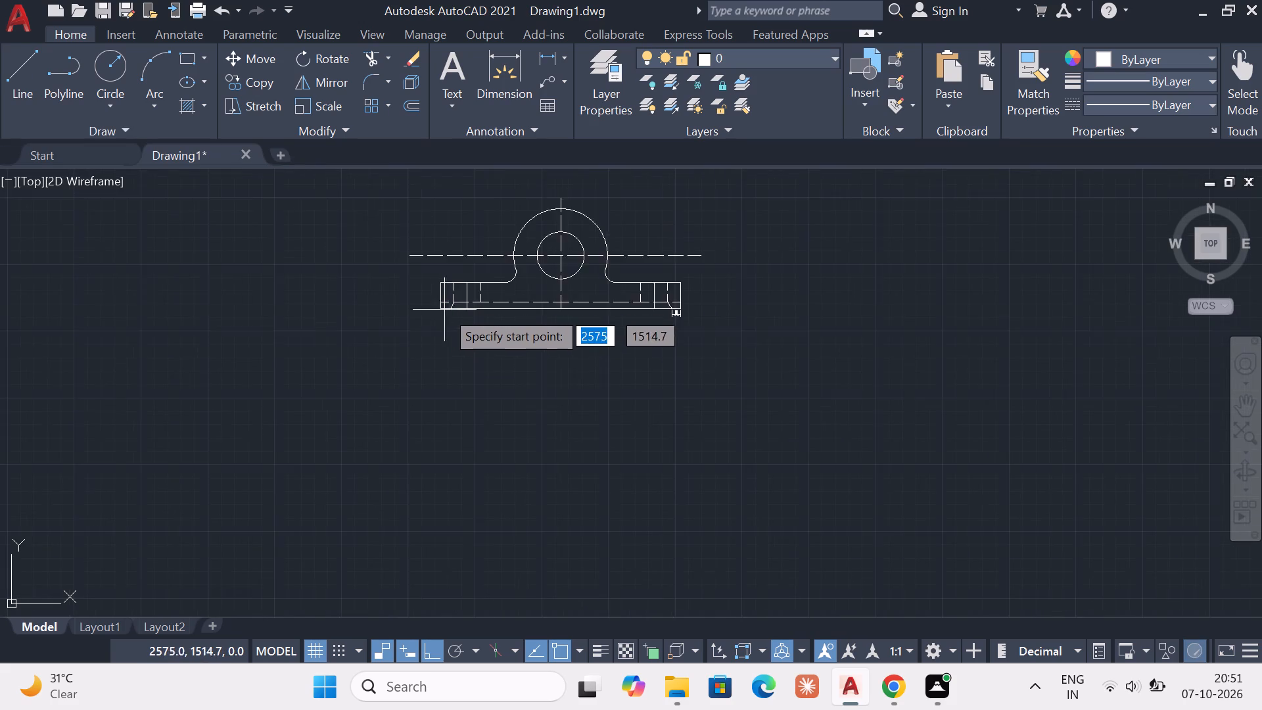
scroll(454, 302, "down", 2)
scroll(450, 302, "up", 6)
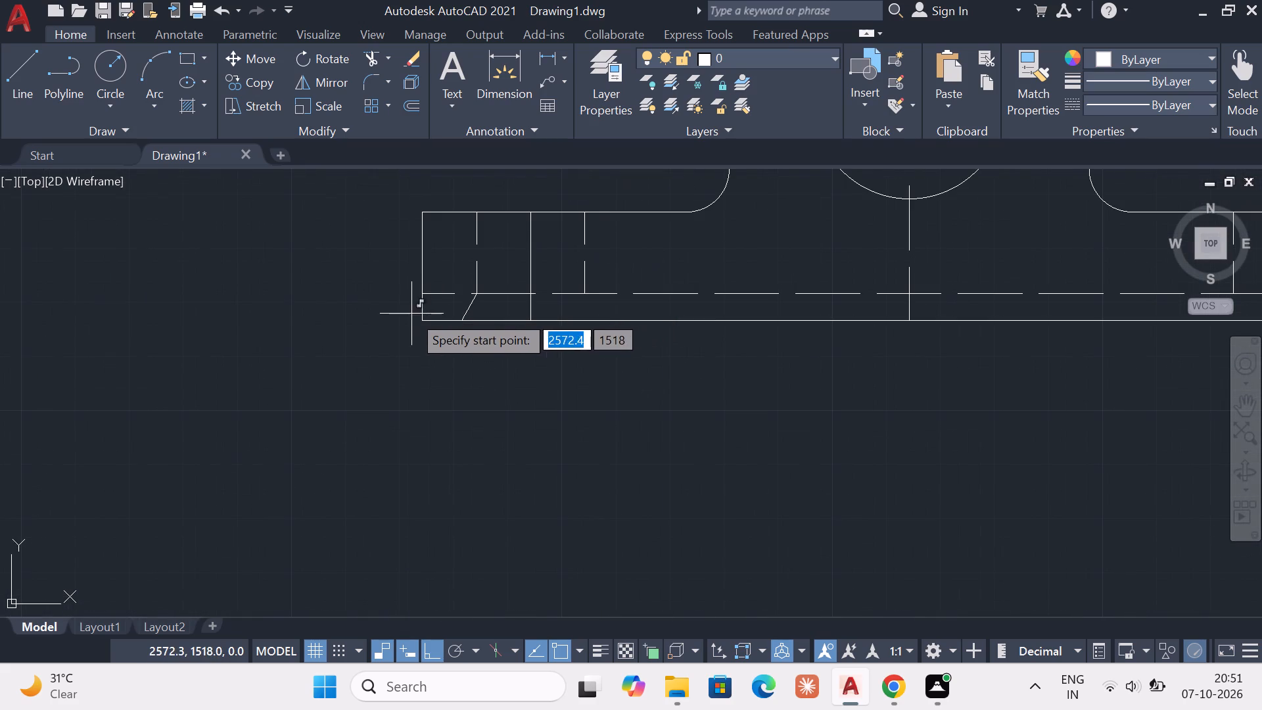
left_click(423, 306)
left_click(423, 404)
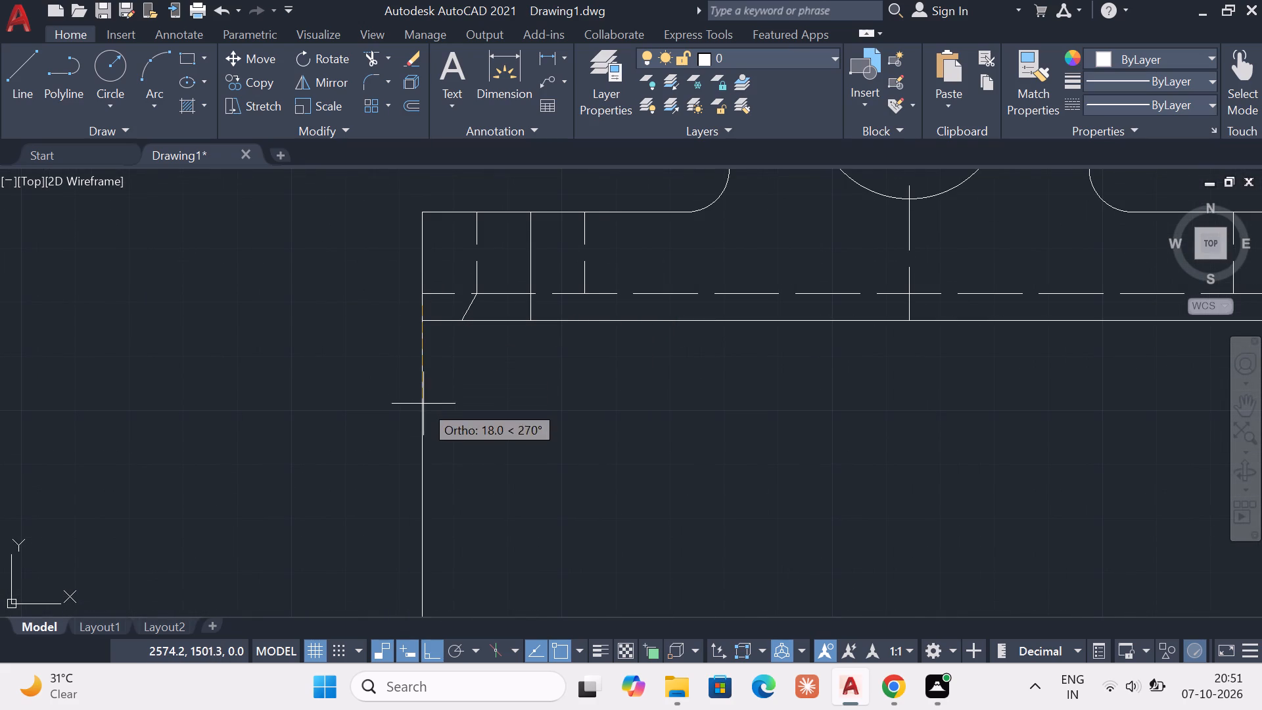
key("Escape")
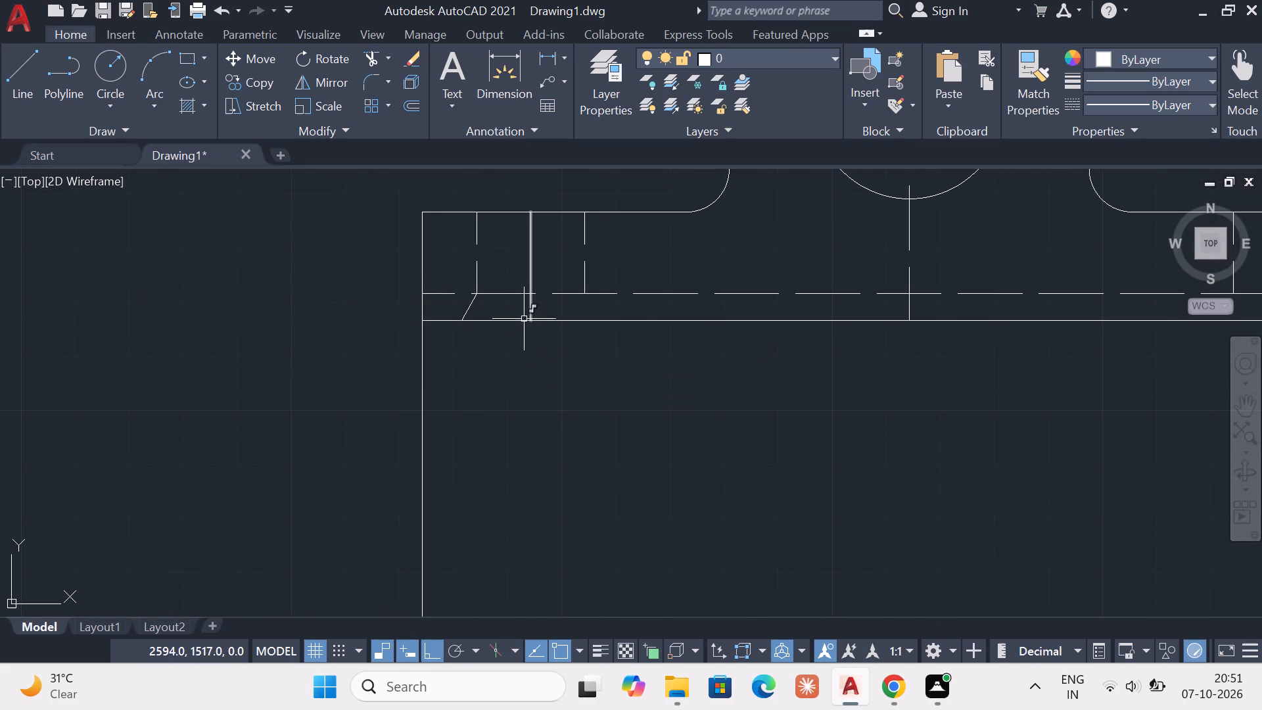
Draw a ray straight down from the lower end of the solid vertical line near the base's left side.
key("space")
left_click(530, 319)
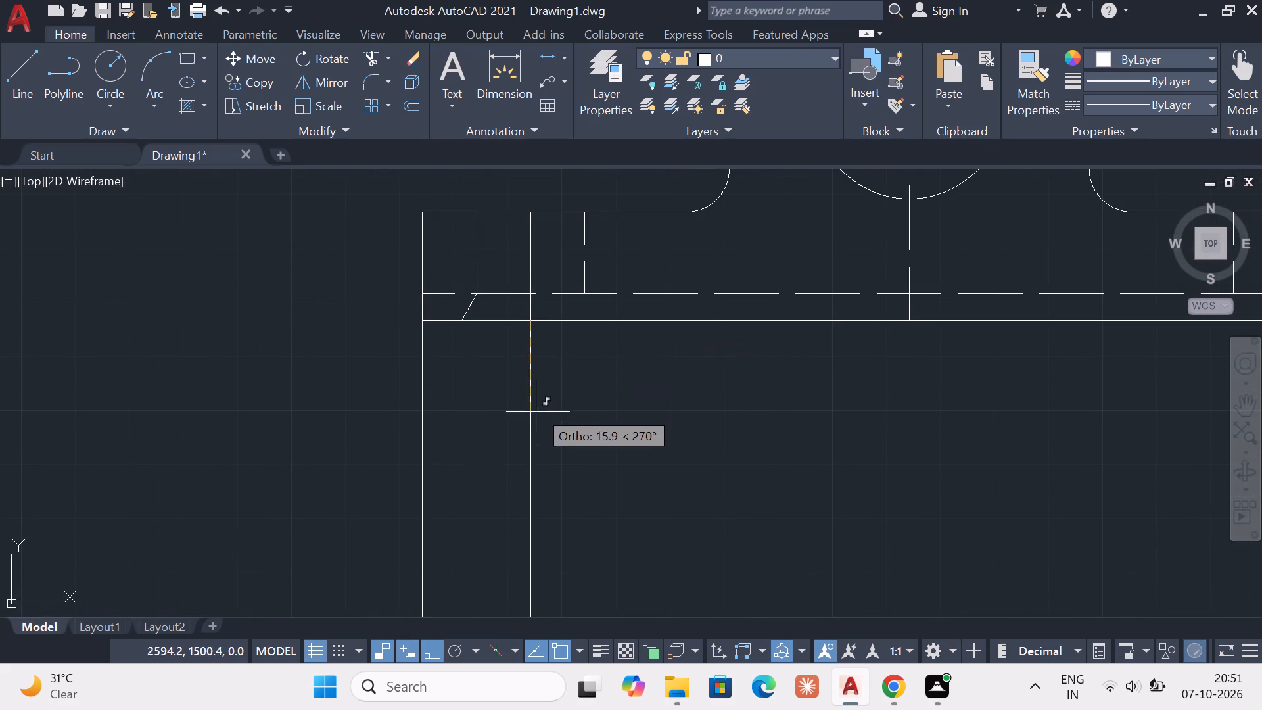
left_click(534, 417)
key("Escape")
key("Escape")
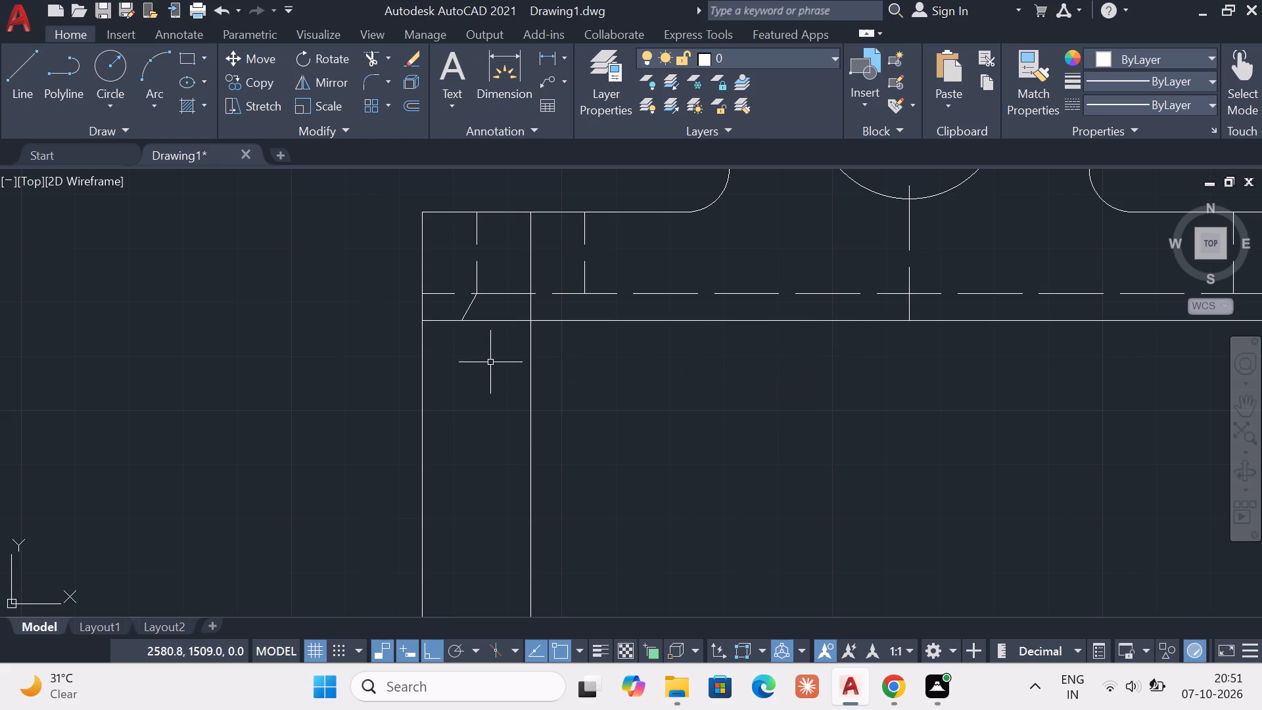
Draw a ray straight down along the base's right edge, starting midway between the dashed horizontal line and the bottom corner.
scroll(566, 377, "down", 3)
key("space")
scroll(771, 368, "up", 1)
scroll(771, 368, "down", 2)
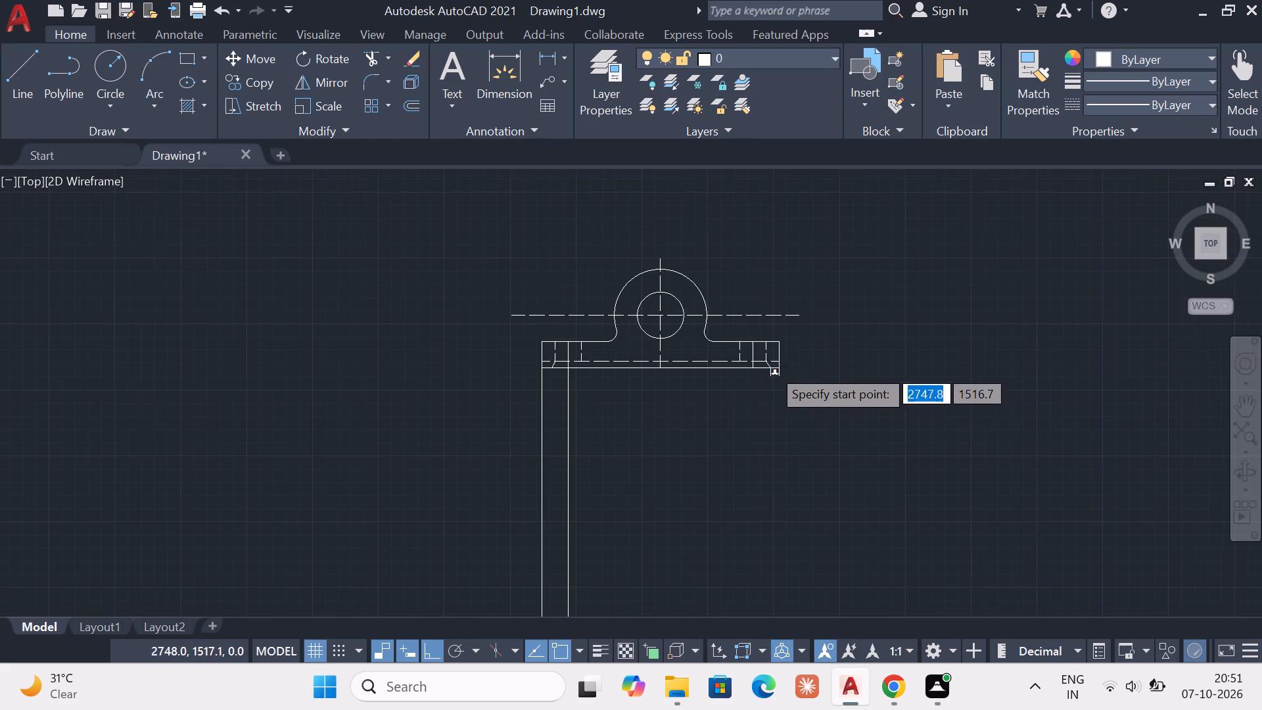
scroll(774, 366, "up", 3)
scroll(774, 366, "down", 1)
scroll(774, 366, "up", 2)
scroll(774, 367, "down", 1)
scroll(774, 367, "up", 6)
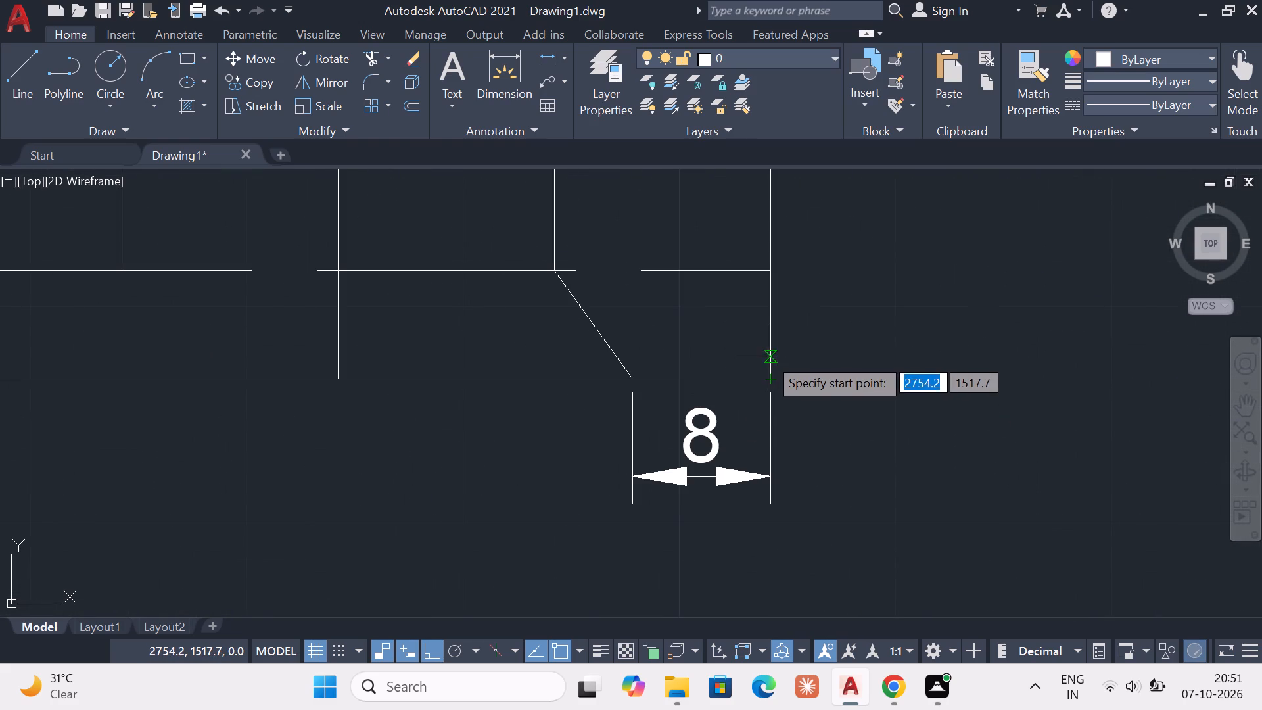
left_click(770, 356)
left_click(781, 460)
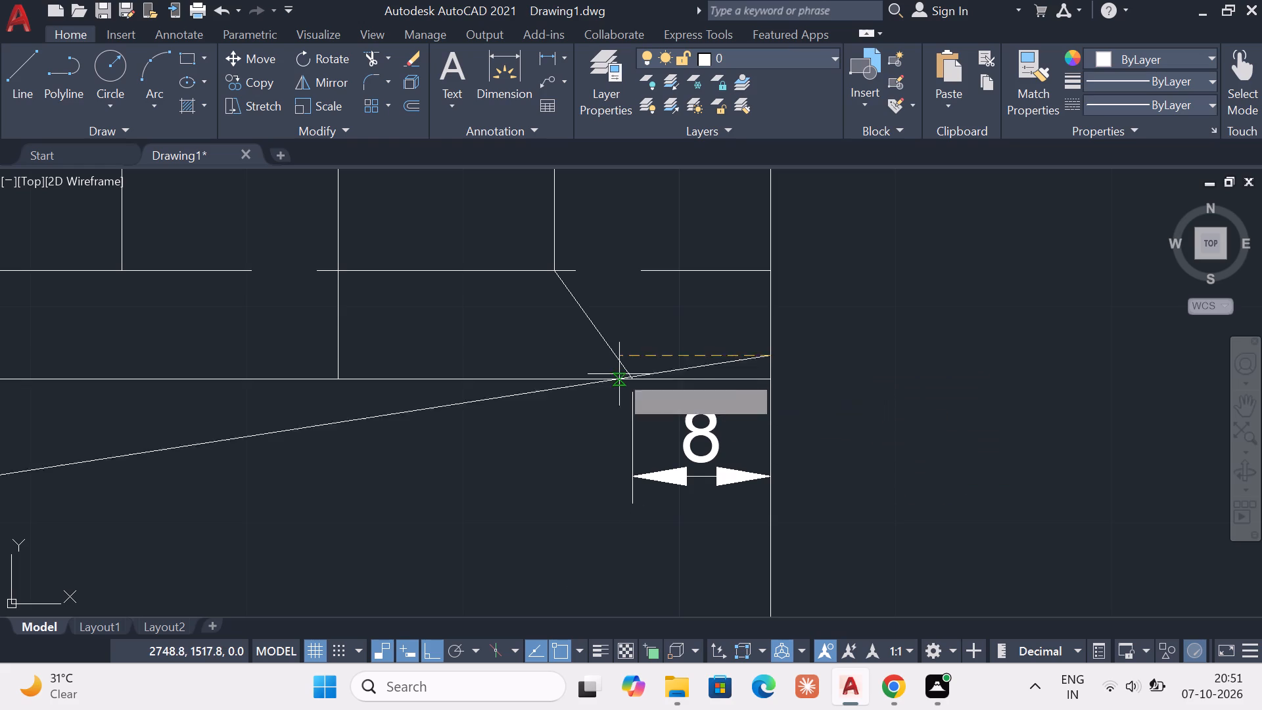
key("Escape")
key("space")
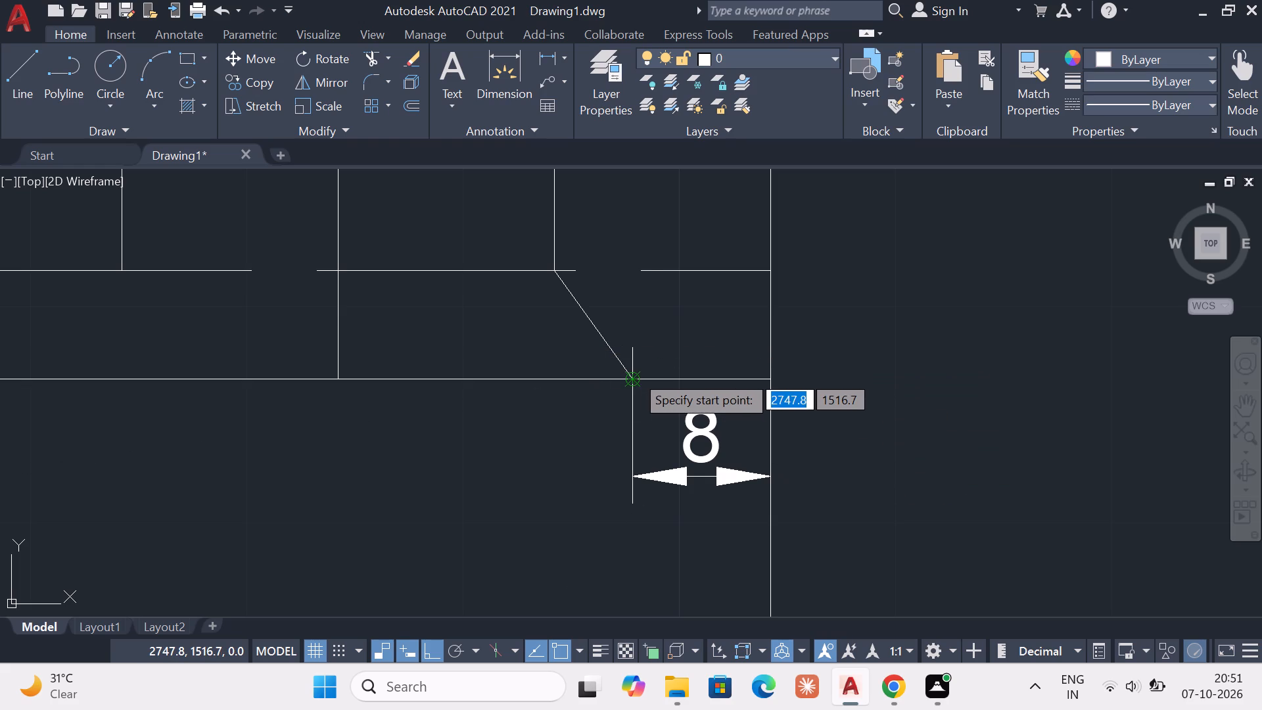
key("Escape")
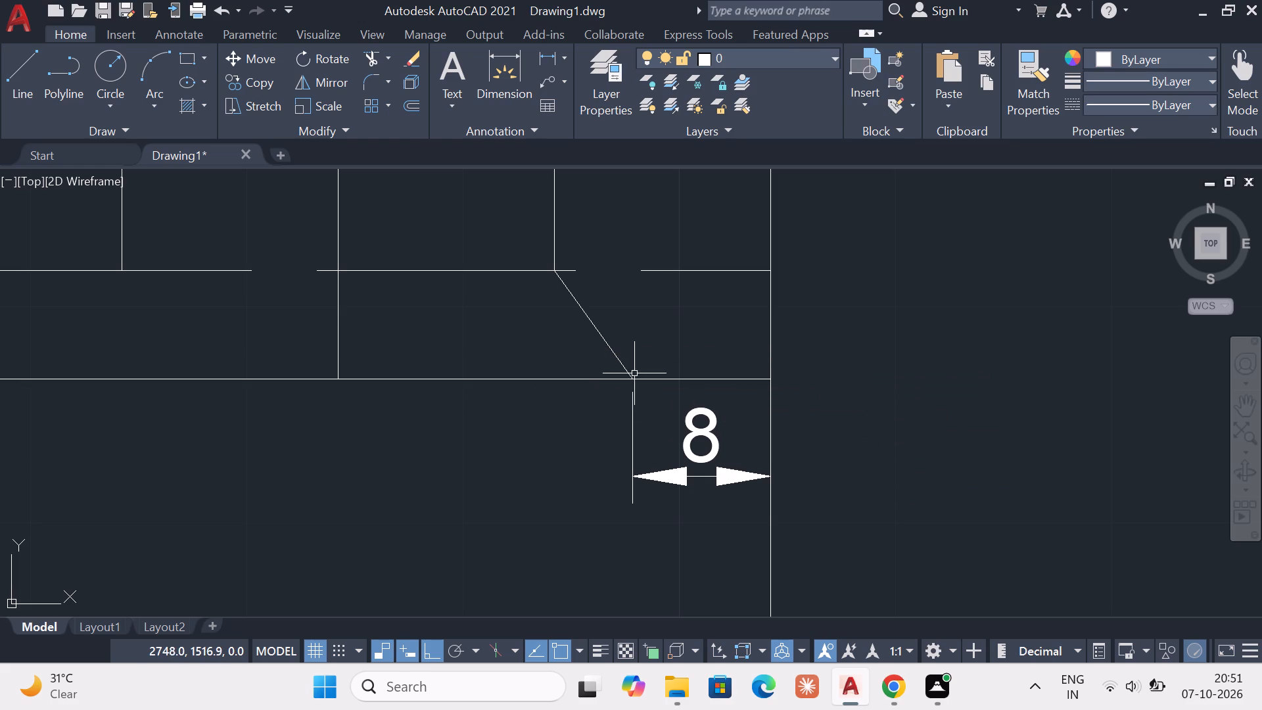
Delete the ray running down from the solid vertical line near the base's left side.
scroll(618, 424, "down", 9)
scroll(449, 528, "up", 6)
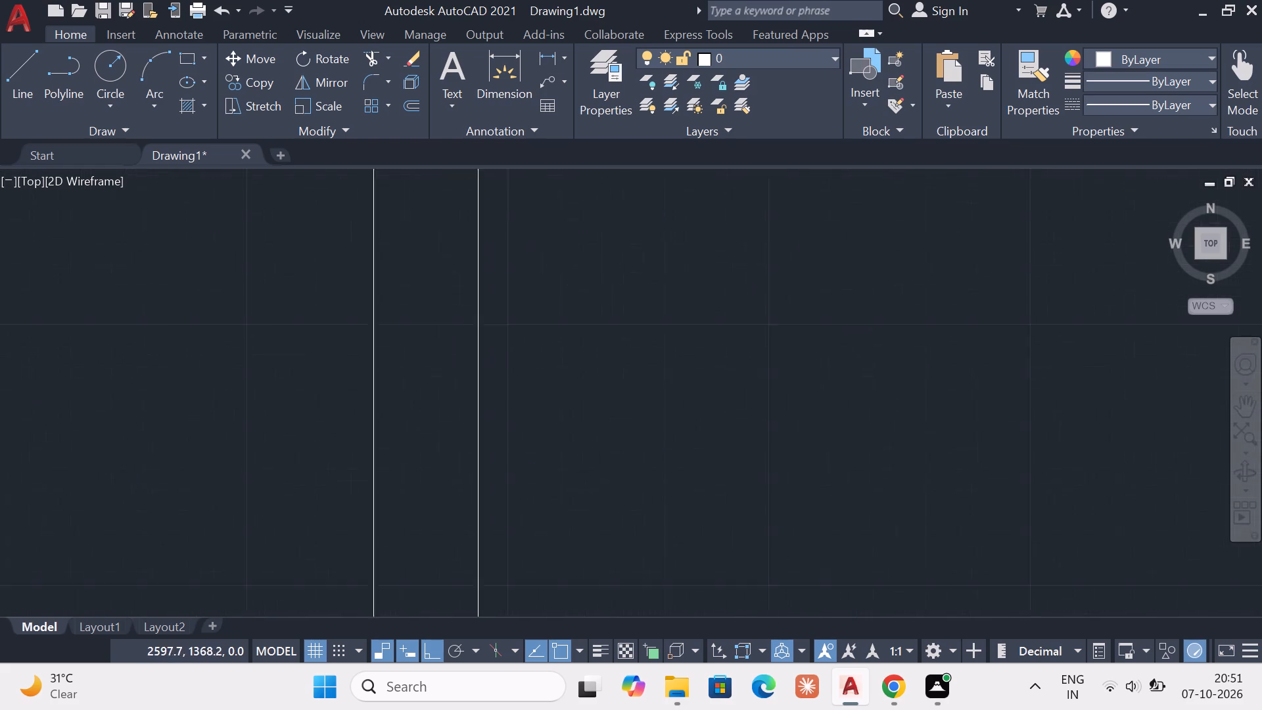
key("Escape")
left_click(464, 384)
key("Delete")
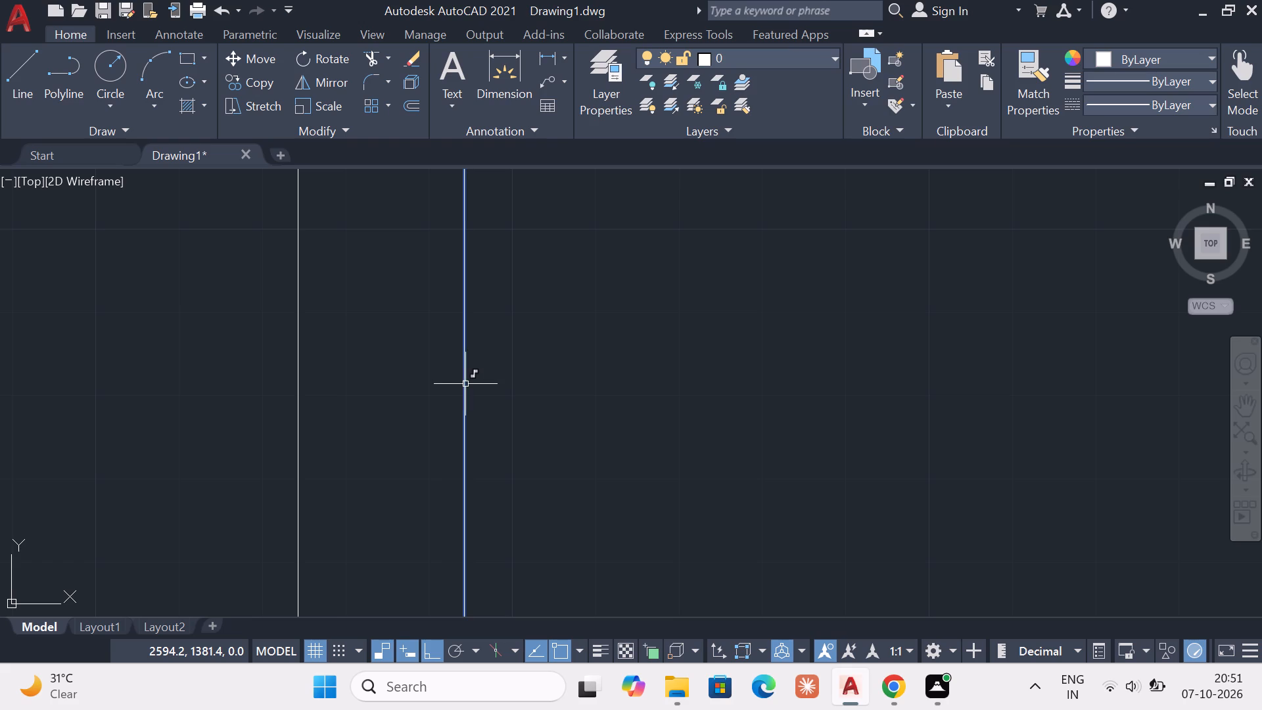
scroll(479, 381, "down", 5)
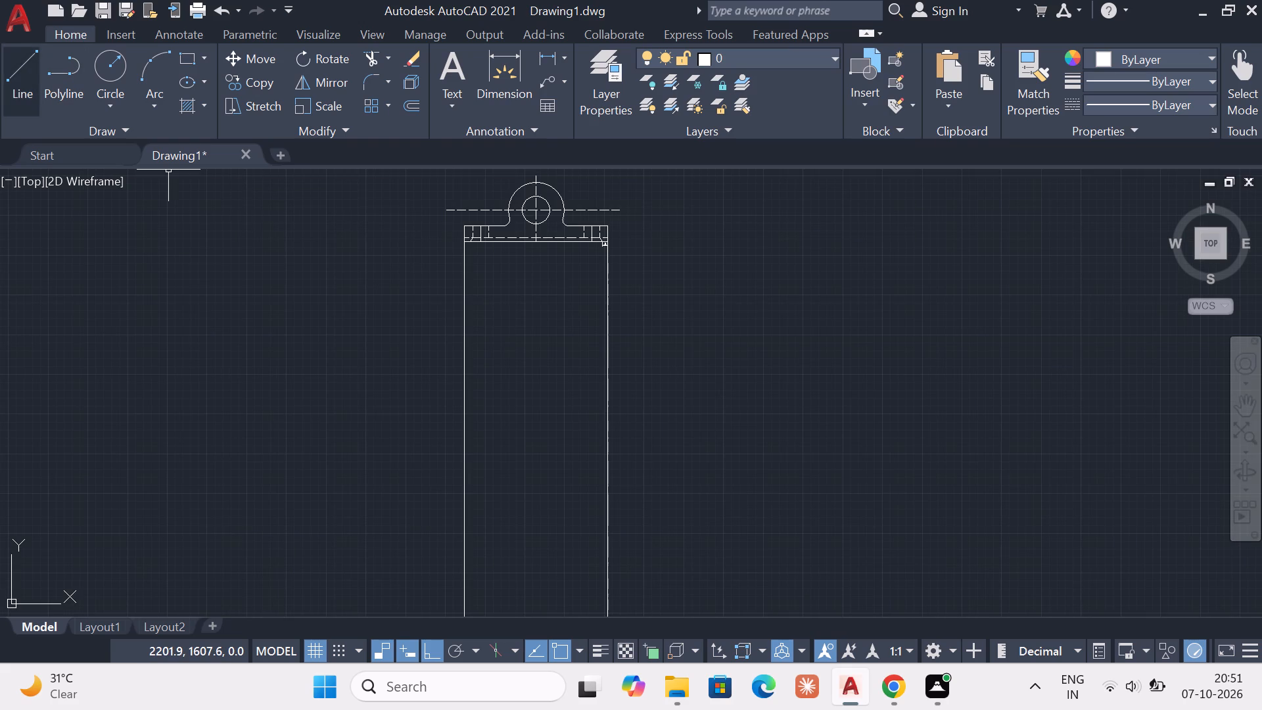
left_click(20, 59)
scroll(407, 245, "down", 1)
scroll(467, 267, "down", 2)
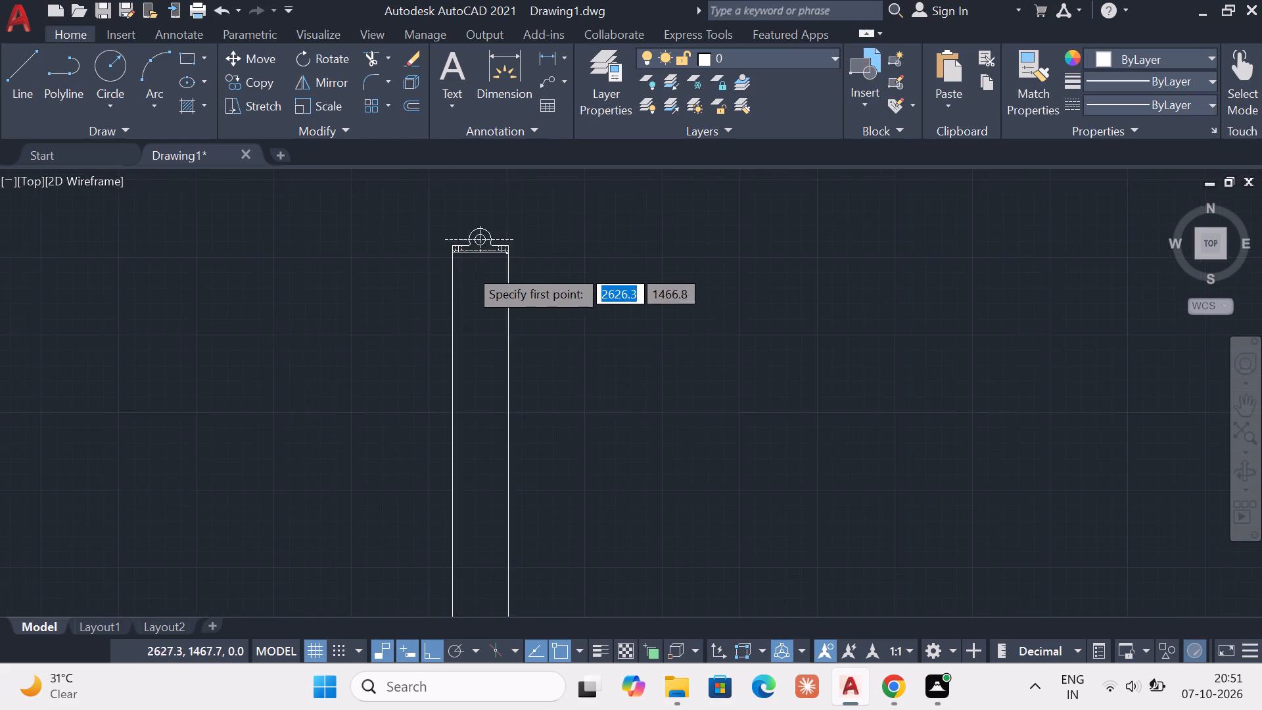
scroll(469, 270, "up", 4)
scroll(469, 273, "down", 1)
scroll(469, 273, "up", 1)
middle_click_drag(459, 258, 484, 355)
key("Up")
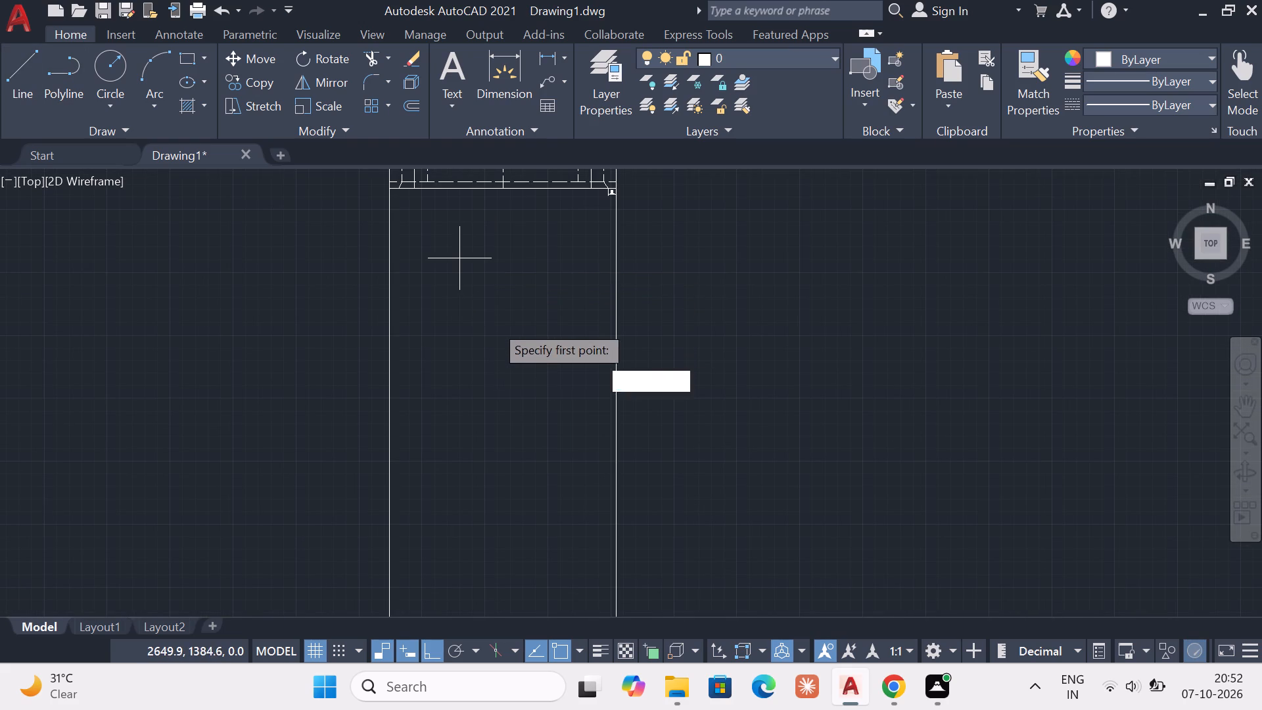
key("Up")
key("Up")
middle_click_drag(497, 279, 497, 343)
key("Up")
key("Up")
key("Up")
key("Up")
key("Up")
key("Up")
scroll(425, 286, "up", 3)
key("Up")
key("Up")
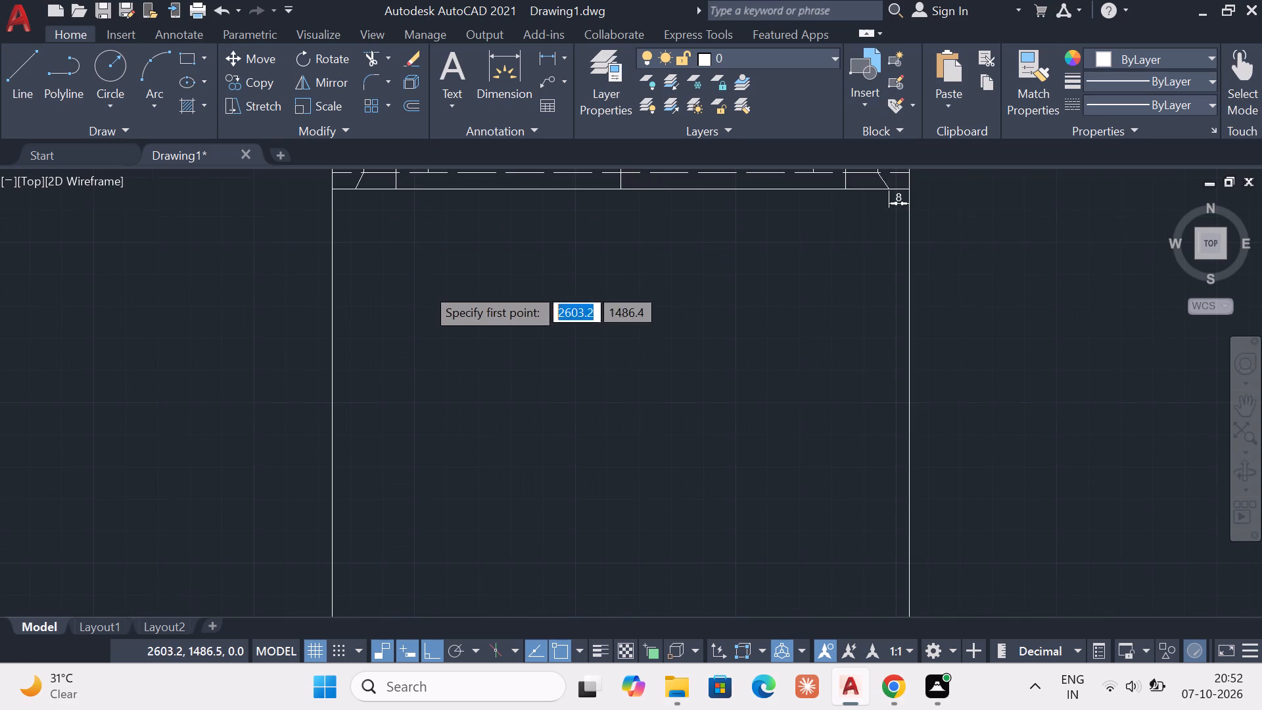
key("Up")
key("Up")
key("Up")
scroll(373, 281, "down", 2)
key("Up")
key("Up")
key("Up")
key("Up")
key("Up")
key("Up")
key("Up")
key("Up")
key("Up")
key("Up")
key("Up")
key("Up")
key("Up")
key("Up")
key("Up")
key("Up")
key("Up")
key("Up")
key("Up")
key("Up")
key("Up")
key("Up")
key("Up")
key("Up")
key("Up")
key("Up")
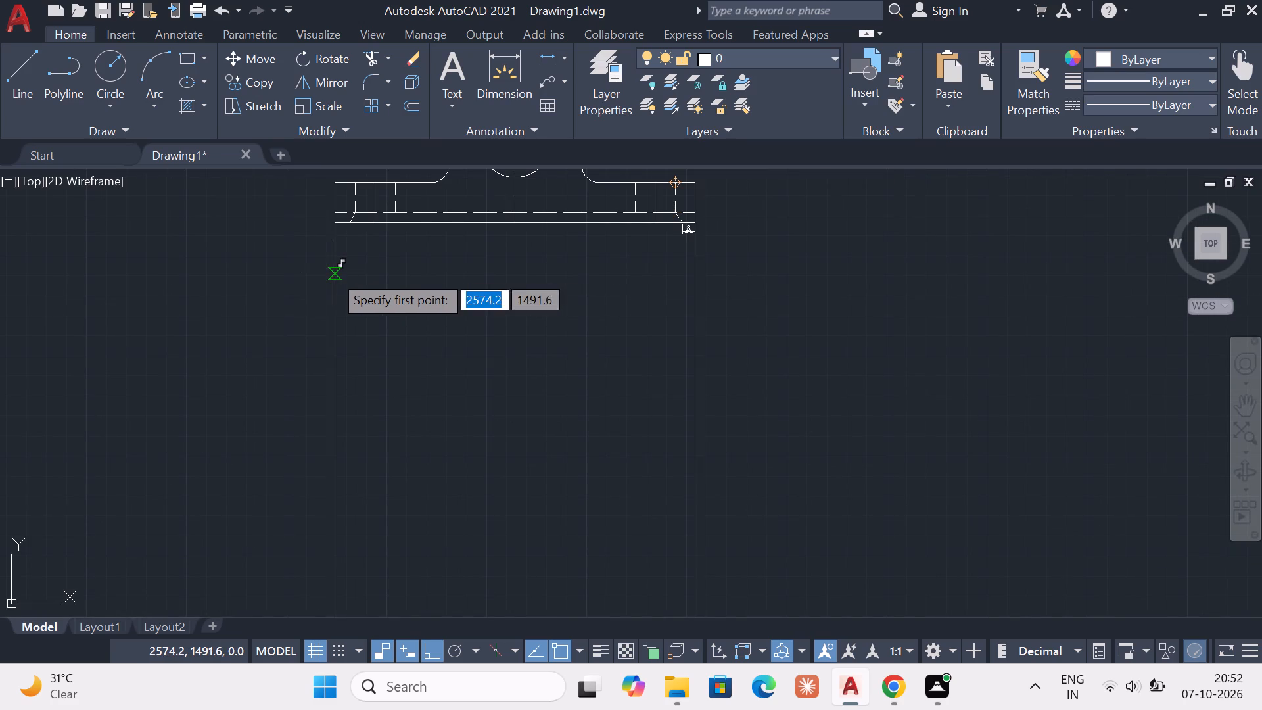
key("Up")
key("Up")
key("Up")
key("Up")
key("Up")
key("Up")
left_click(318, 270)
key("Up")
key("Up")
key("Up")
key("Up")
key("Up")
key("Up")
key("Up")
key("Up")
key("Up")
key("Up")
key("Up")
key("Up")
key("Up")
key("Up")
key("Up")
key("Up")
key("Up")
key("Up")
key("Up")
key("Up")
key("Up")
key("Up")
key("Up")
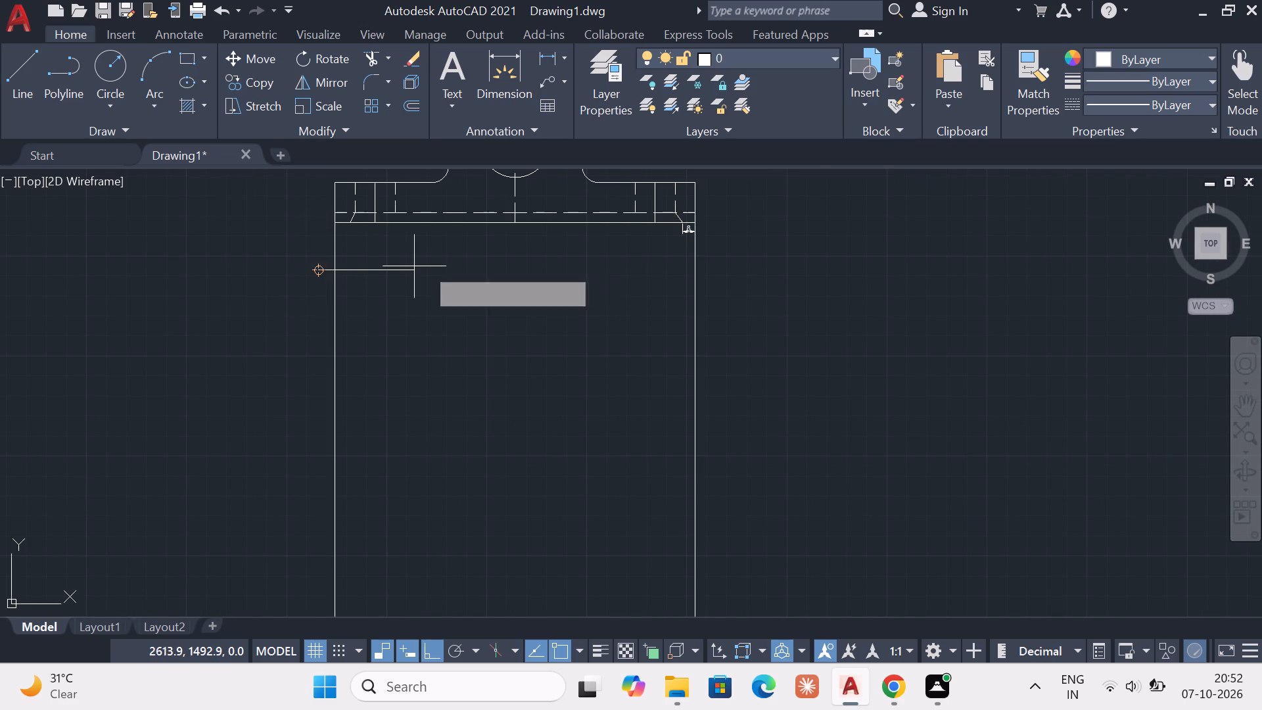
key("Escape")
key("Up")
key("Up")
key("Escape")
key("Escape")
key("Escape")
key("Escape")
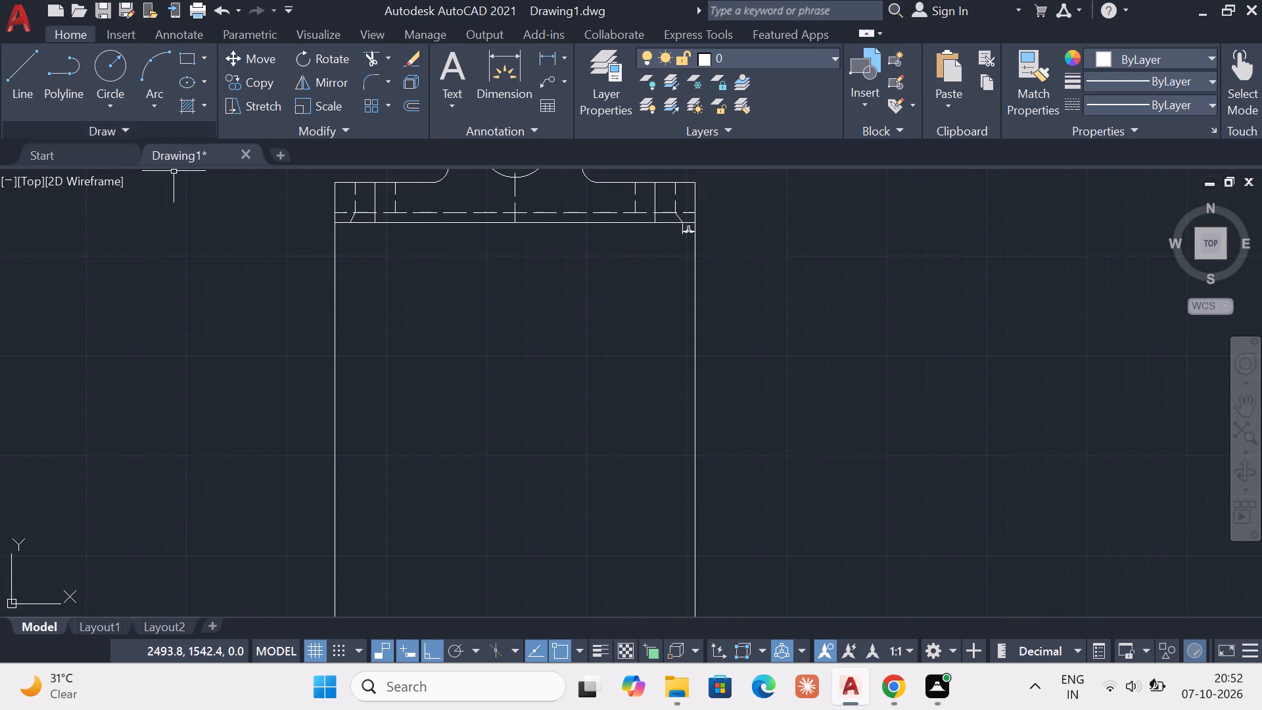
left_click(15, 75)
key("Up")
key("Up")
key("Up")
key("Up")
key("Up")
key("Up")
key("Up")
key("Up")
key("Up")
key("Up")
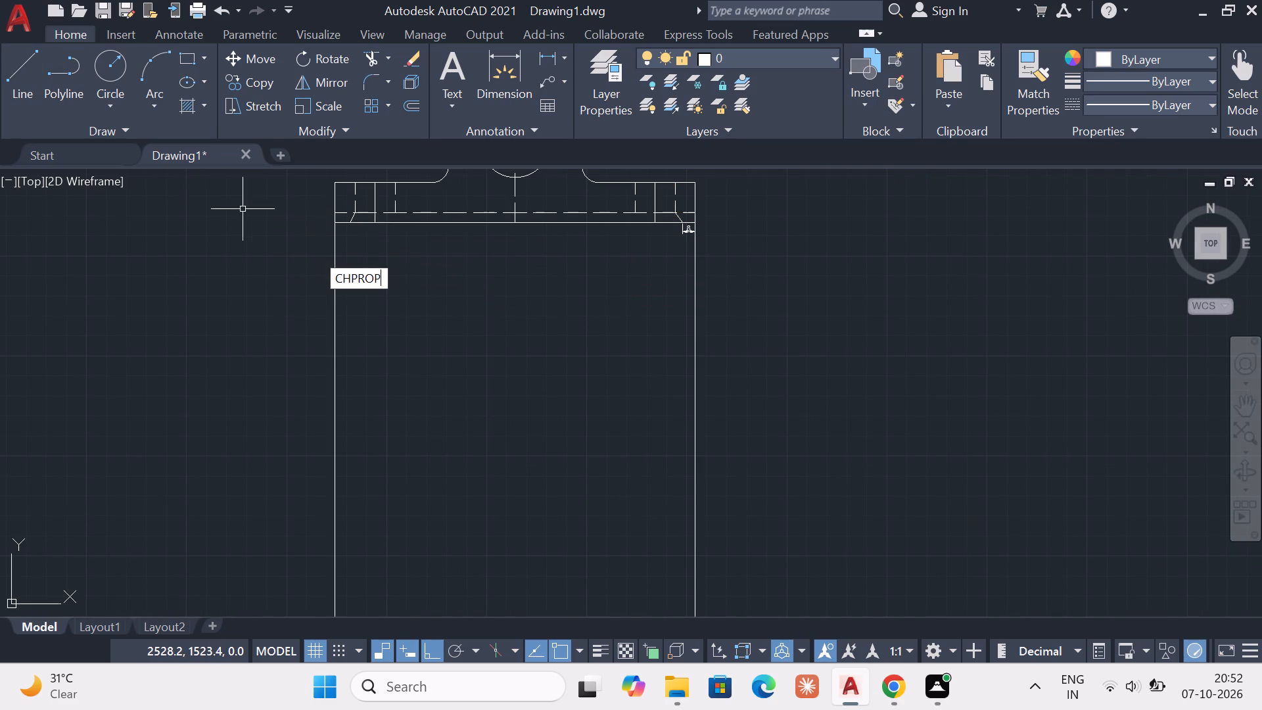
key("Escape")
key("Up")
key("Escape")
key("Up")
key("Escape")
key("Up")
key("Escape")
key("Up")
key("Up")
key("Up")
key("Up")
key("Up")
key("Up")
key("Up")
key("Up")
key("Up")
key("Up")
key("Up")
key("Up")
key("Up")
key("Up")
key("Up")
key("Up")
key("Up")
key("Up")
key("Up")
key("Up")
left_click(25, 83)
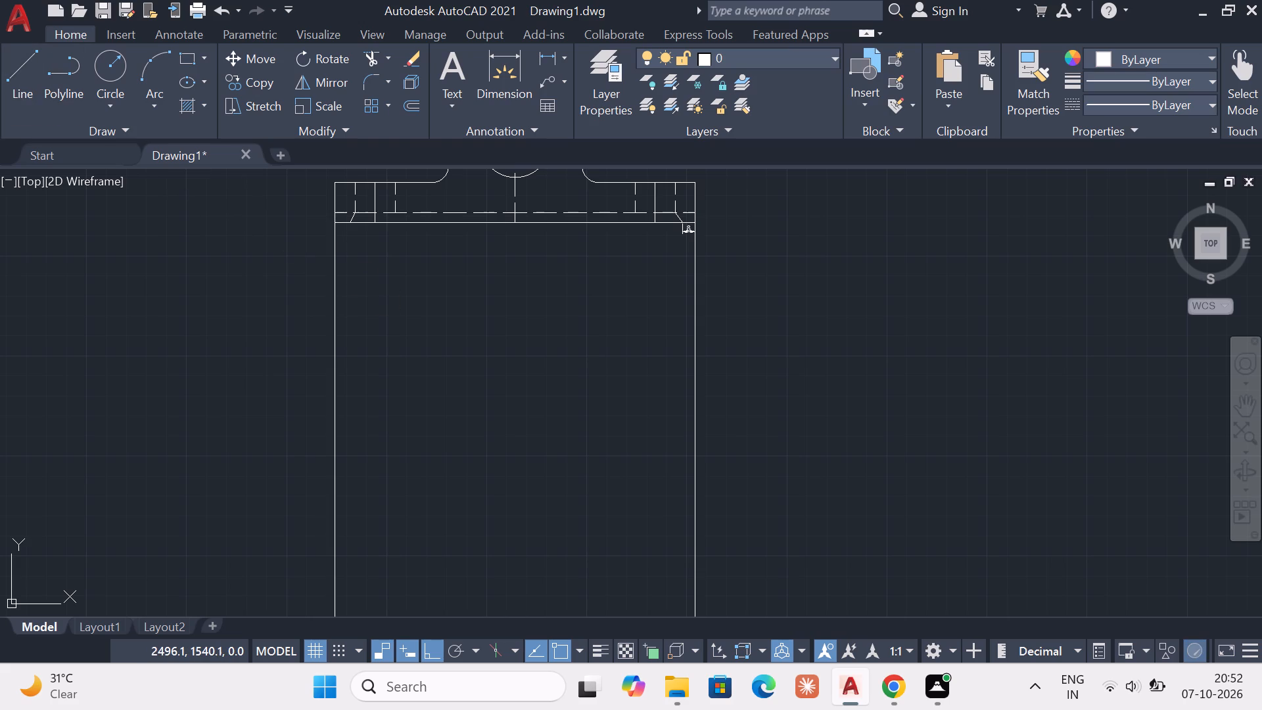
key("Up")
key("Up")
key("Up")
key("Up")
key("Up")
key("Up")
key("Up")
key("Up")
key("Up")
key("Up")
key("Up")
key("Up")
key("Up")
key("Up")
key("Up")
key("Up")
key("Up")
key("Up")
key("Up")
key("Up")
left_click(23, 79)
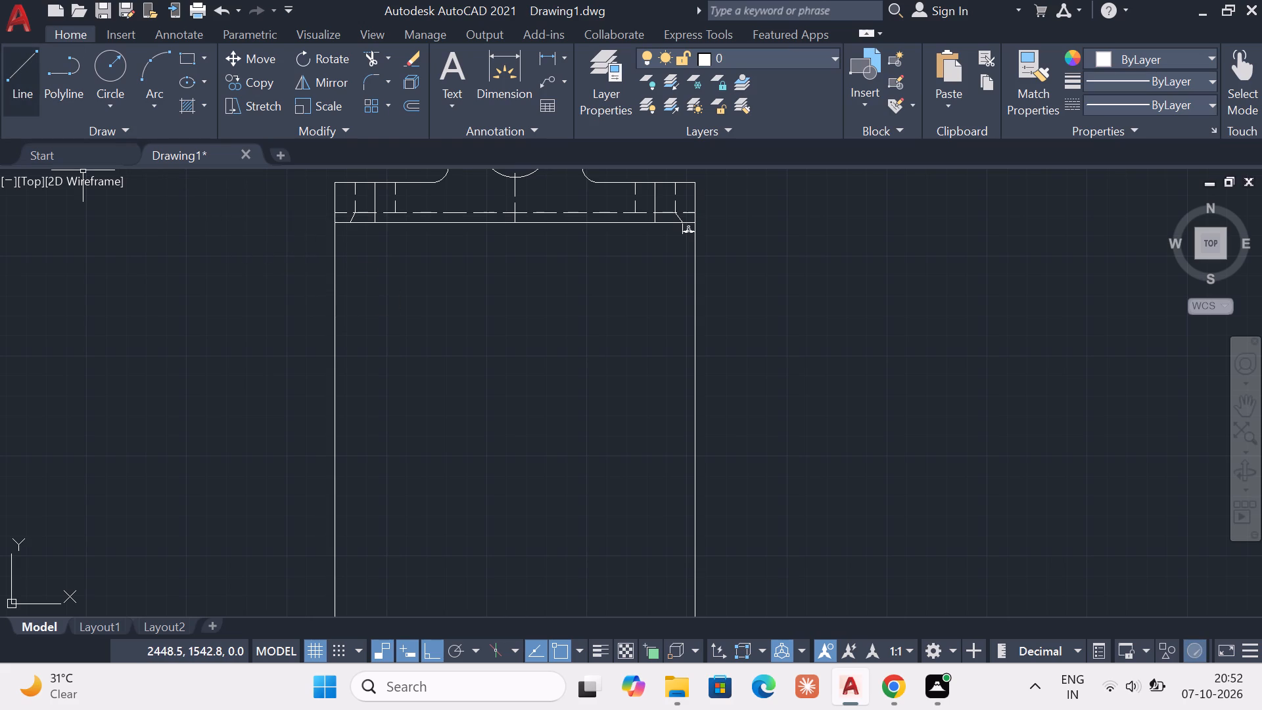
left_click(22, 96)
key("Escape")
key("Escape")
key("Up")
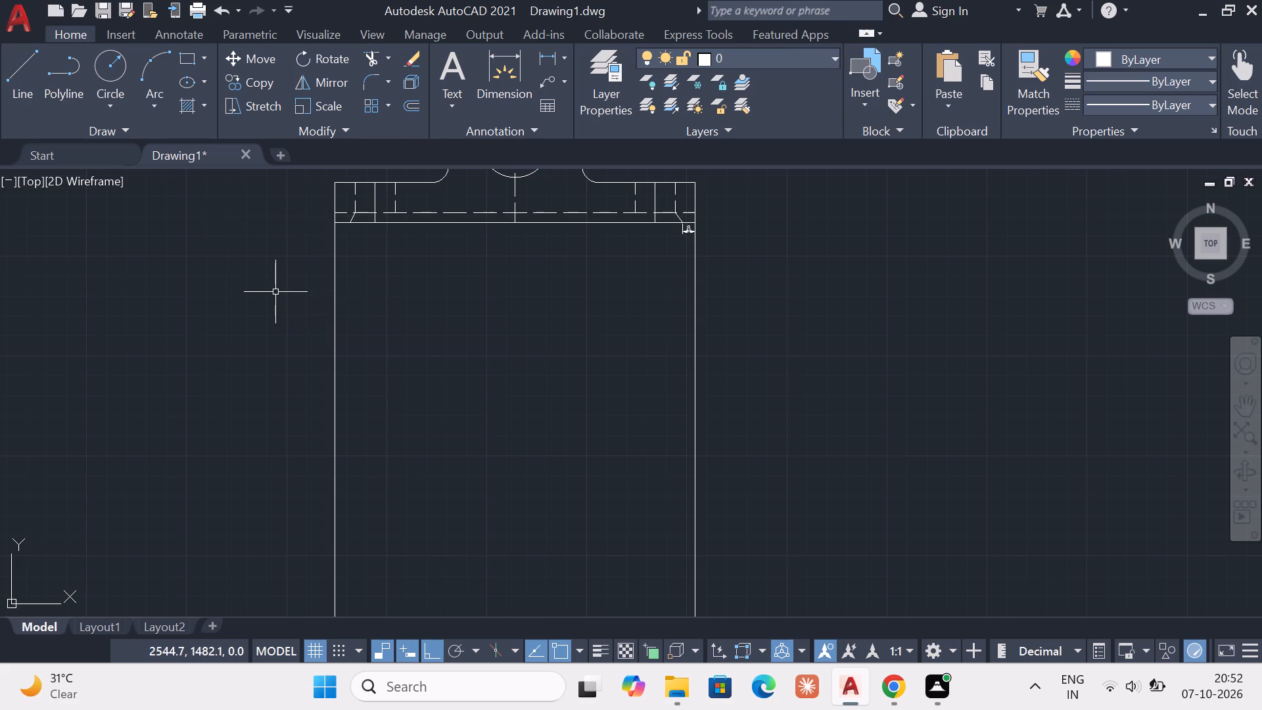
Display the command line window.
key("ctrl+9")
key("Escape")
key("Escape")
key("Escape")
key("Escape")
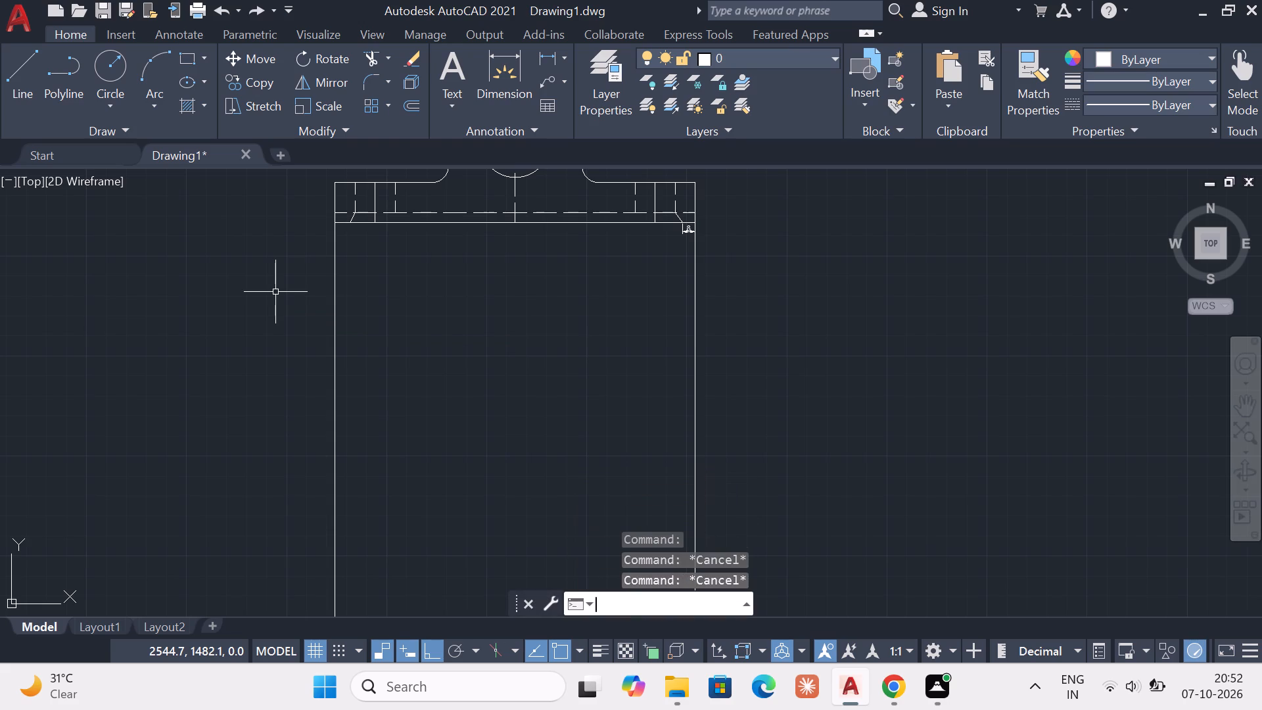
key("Escape")
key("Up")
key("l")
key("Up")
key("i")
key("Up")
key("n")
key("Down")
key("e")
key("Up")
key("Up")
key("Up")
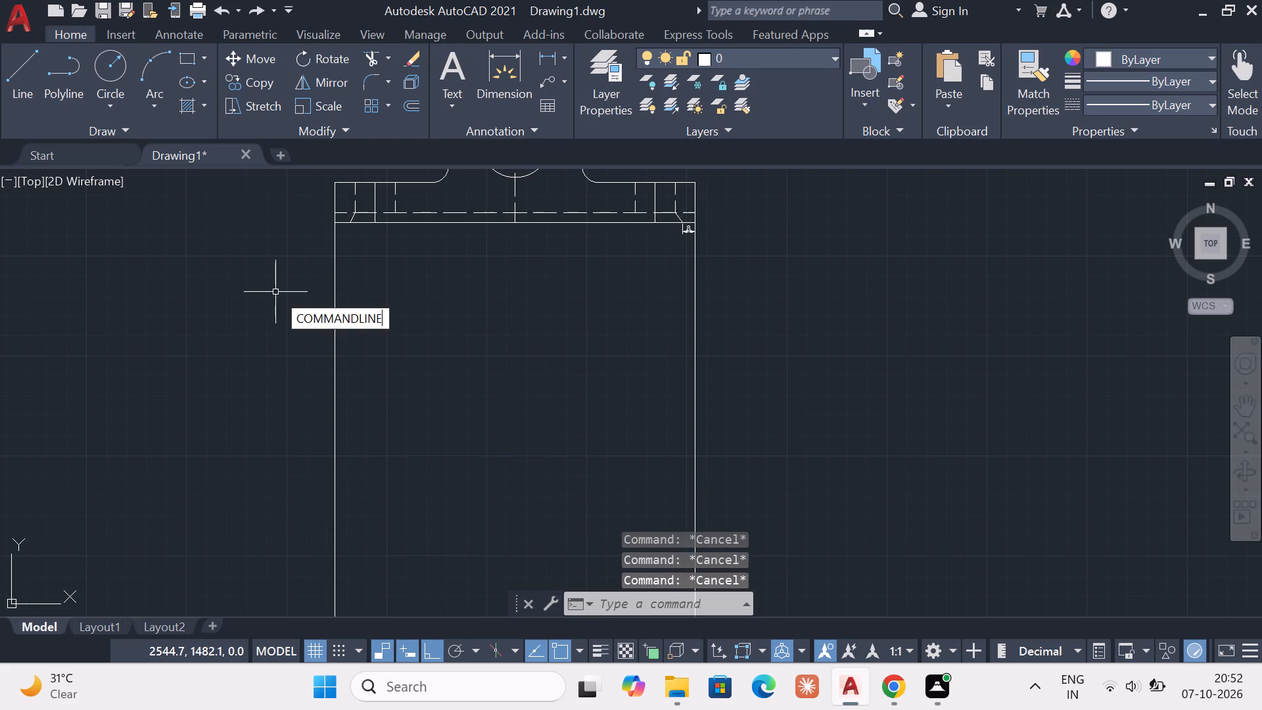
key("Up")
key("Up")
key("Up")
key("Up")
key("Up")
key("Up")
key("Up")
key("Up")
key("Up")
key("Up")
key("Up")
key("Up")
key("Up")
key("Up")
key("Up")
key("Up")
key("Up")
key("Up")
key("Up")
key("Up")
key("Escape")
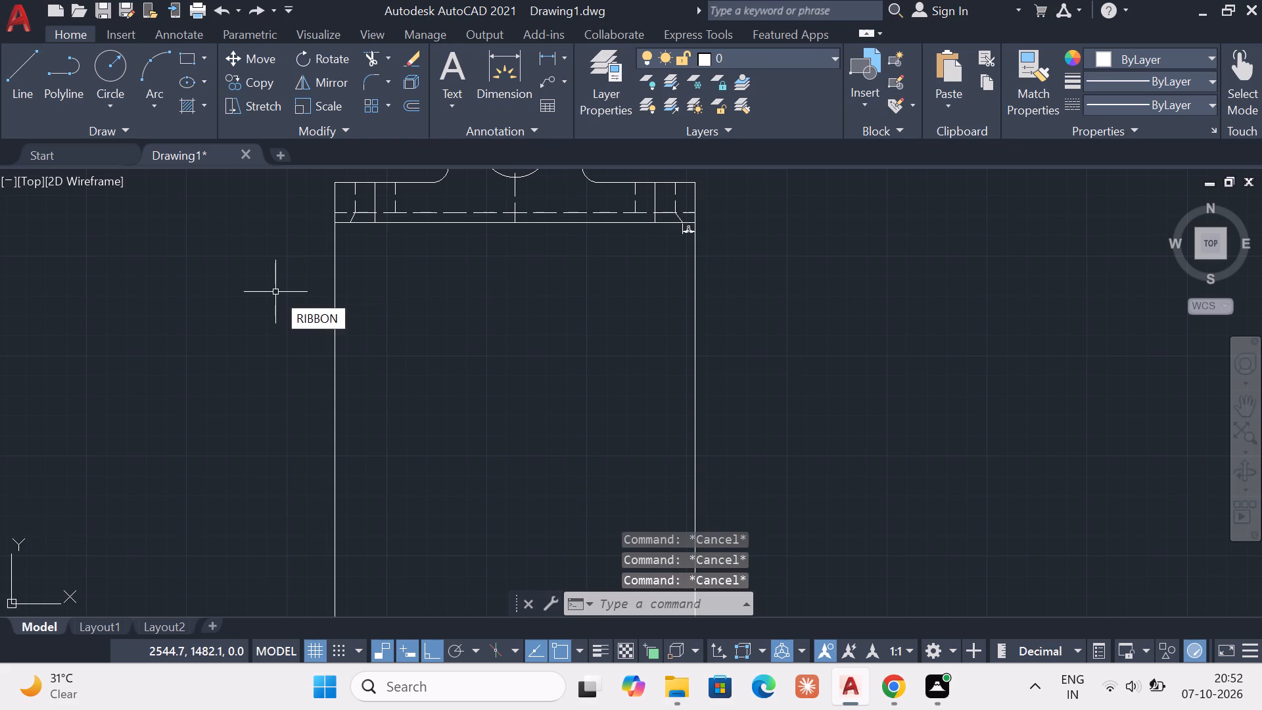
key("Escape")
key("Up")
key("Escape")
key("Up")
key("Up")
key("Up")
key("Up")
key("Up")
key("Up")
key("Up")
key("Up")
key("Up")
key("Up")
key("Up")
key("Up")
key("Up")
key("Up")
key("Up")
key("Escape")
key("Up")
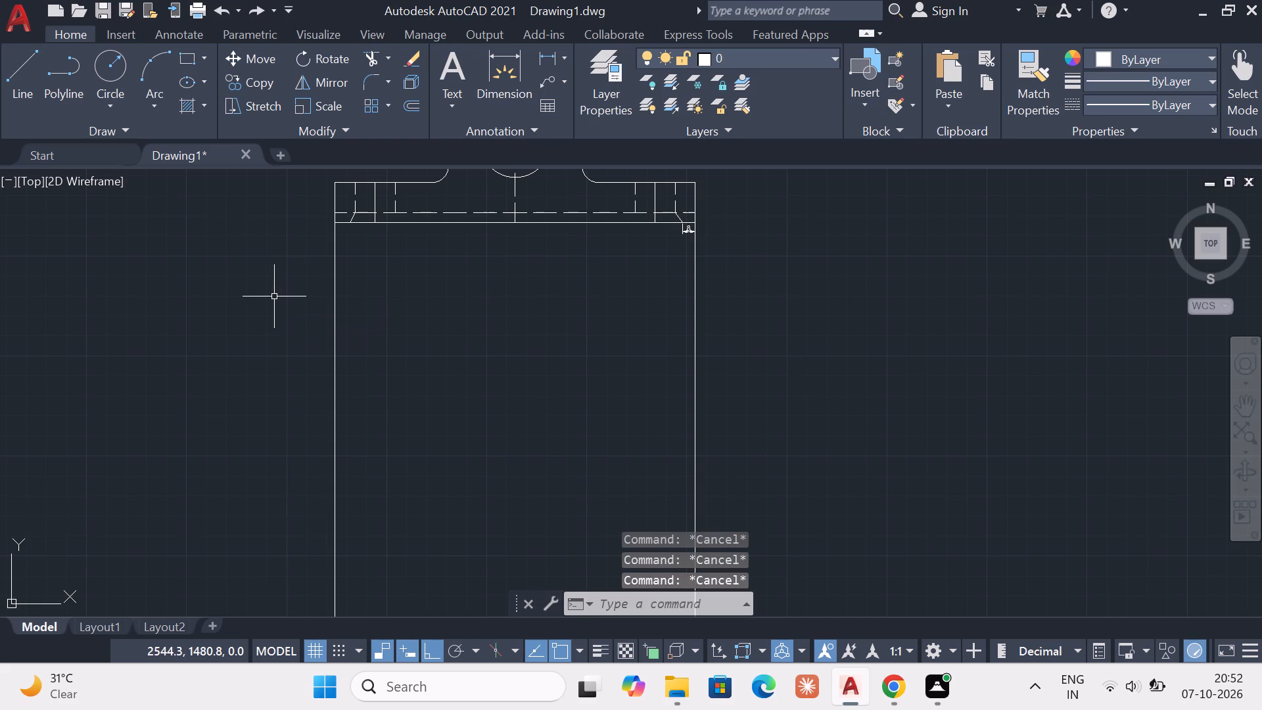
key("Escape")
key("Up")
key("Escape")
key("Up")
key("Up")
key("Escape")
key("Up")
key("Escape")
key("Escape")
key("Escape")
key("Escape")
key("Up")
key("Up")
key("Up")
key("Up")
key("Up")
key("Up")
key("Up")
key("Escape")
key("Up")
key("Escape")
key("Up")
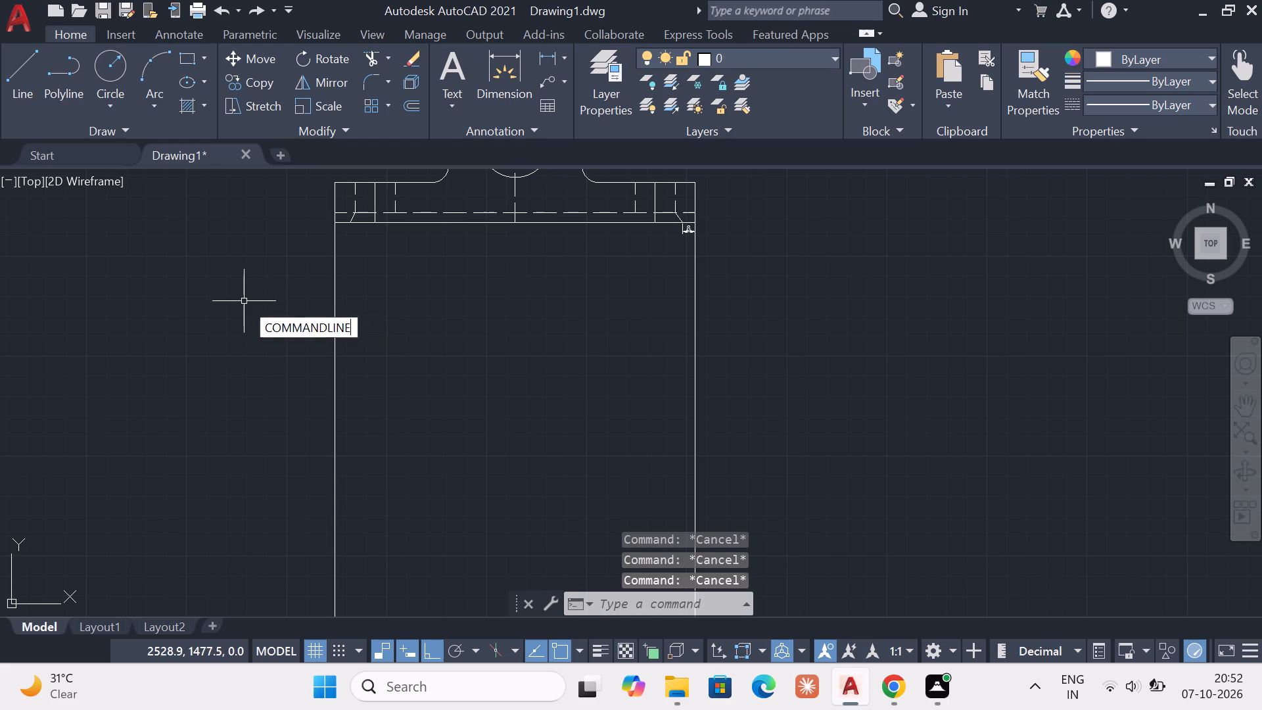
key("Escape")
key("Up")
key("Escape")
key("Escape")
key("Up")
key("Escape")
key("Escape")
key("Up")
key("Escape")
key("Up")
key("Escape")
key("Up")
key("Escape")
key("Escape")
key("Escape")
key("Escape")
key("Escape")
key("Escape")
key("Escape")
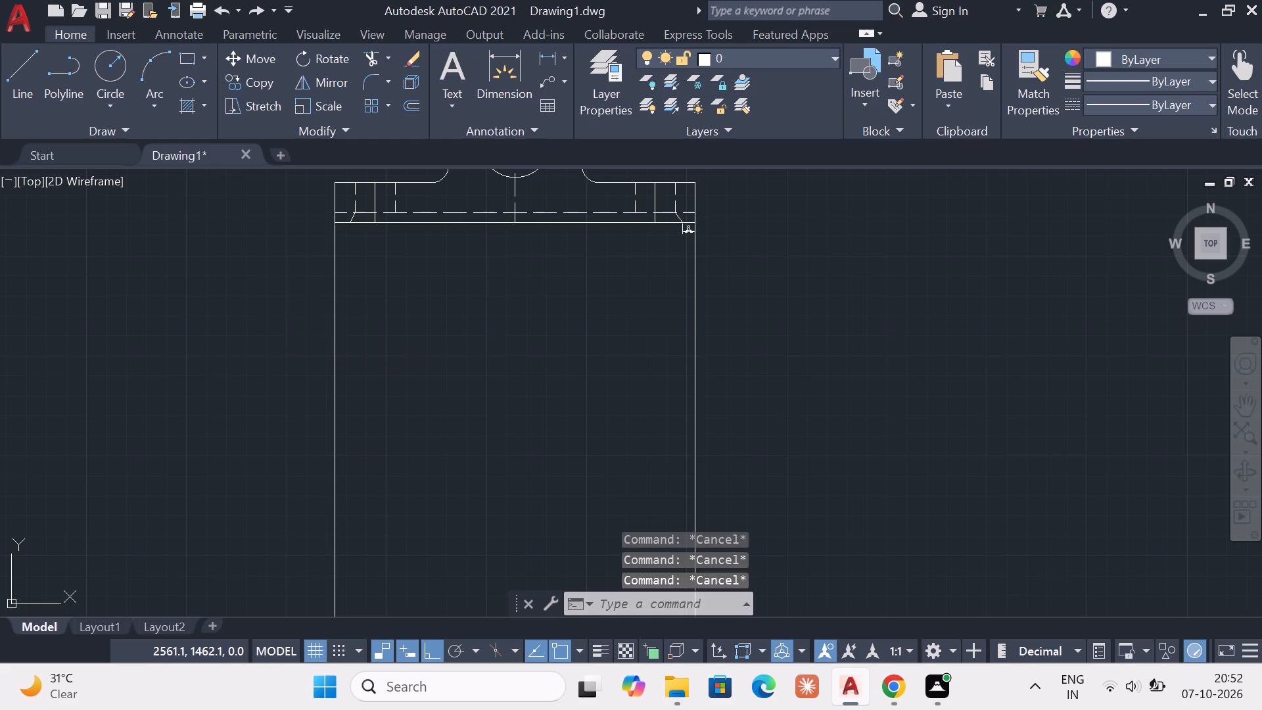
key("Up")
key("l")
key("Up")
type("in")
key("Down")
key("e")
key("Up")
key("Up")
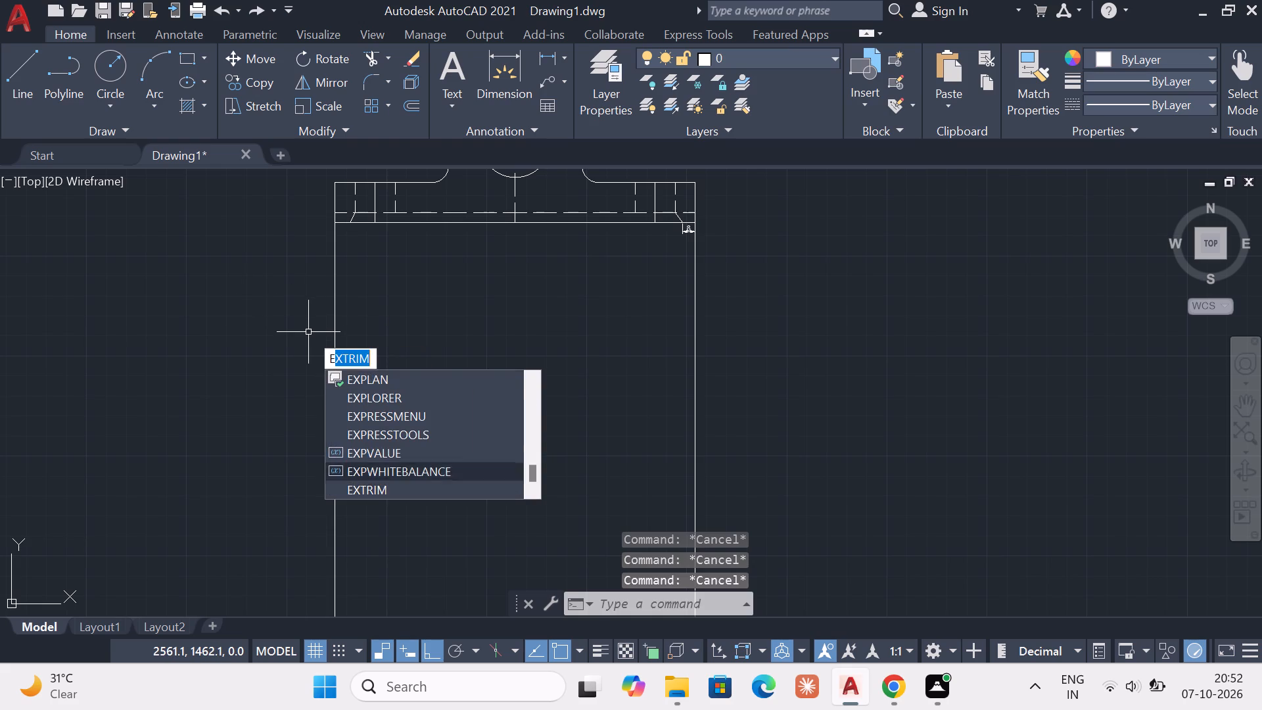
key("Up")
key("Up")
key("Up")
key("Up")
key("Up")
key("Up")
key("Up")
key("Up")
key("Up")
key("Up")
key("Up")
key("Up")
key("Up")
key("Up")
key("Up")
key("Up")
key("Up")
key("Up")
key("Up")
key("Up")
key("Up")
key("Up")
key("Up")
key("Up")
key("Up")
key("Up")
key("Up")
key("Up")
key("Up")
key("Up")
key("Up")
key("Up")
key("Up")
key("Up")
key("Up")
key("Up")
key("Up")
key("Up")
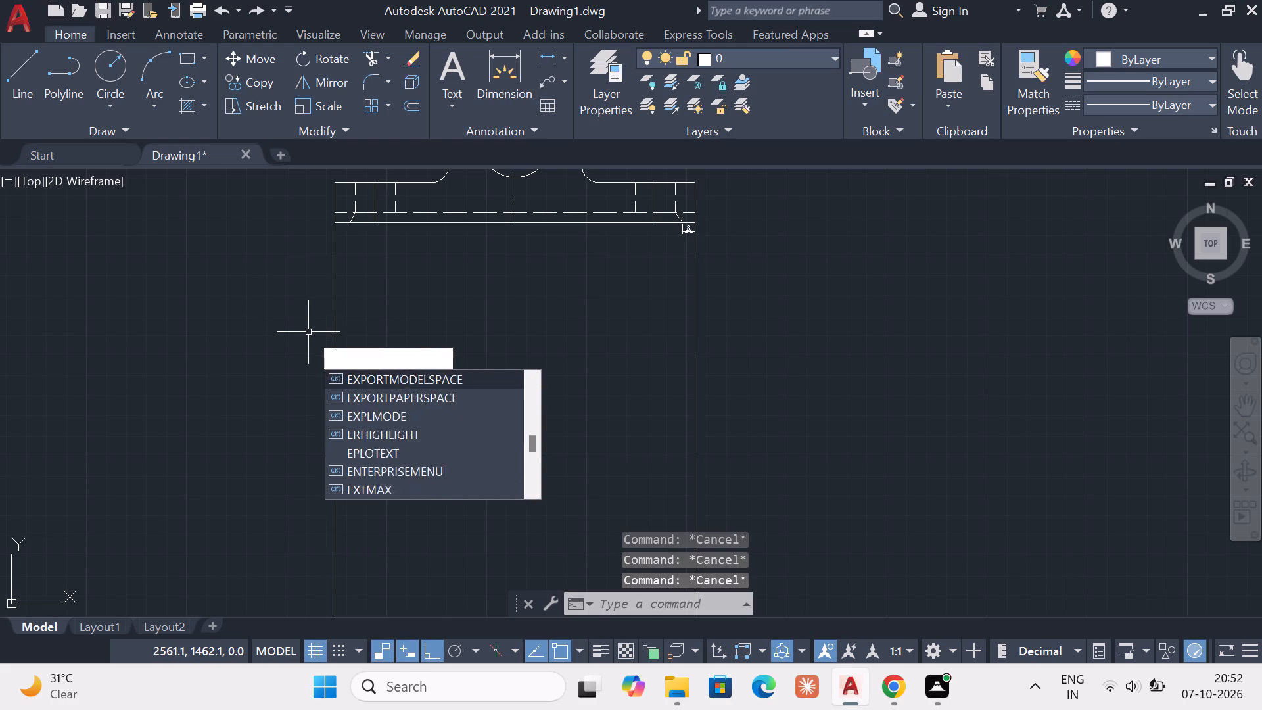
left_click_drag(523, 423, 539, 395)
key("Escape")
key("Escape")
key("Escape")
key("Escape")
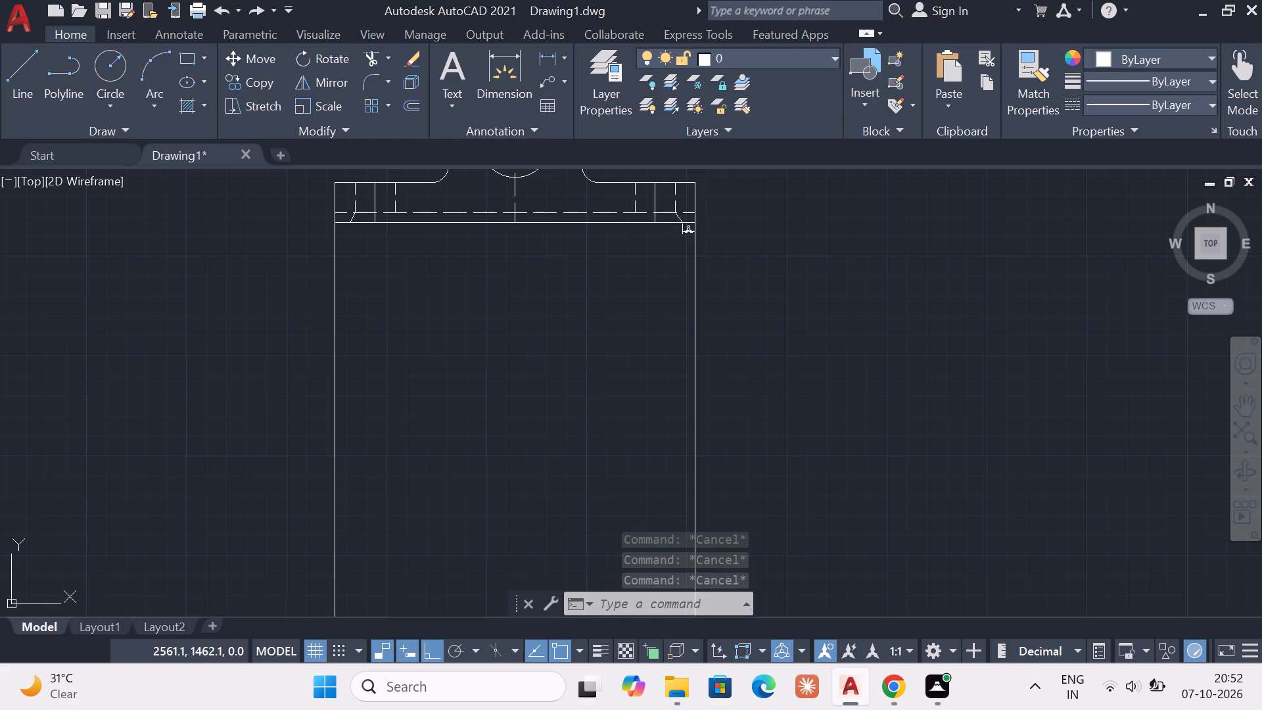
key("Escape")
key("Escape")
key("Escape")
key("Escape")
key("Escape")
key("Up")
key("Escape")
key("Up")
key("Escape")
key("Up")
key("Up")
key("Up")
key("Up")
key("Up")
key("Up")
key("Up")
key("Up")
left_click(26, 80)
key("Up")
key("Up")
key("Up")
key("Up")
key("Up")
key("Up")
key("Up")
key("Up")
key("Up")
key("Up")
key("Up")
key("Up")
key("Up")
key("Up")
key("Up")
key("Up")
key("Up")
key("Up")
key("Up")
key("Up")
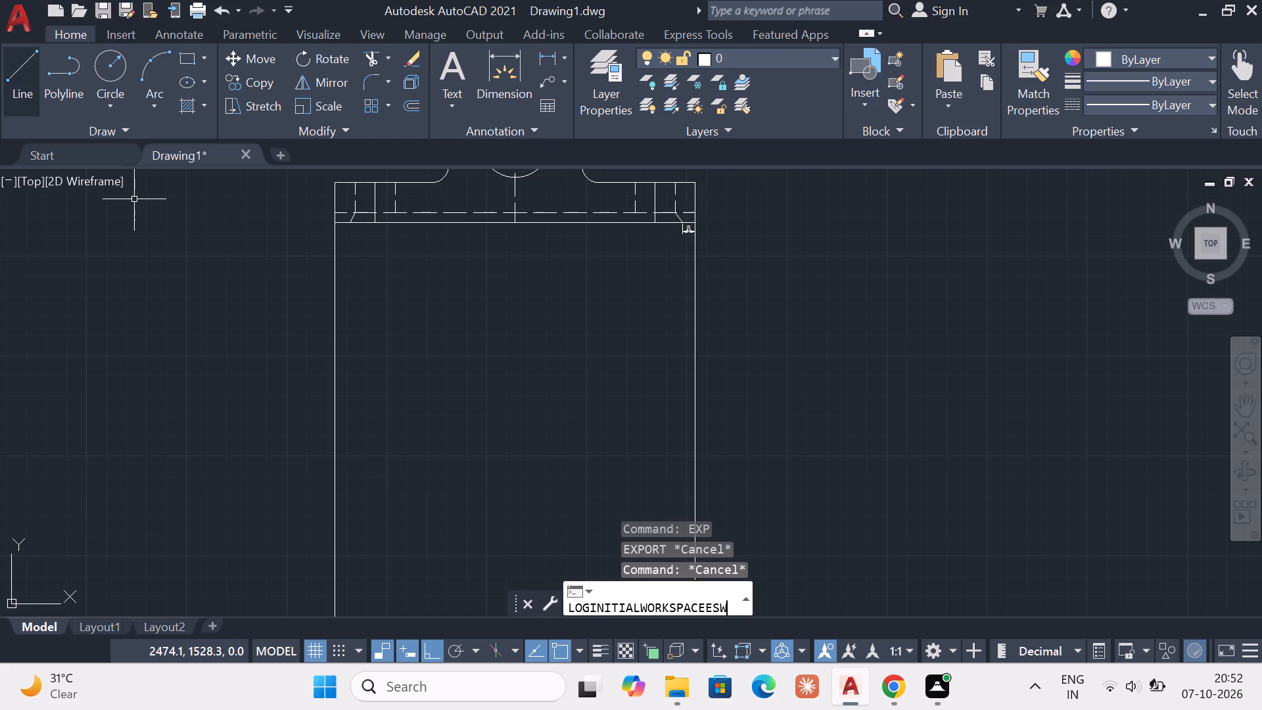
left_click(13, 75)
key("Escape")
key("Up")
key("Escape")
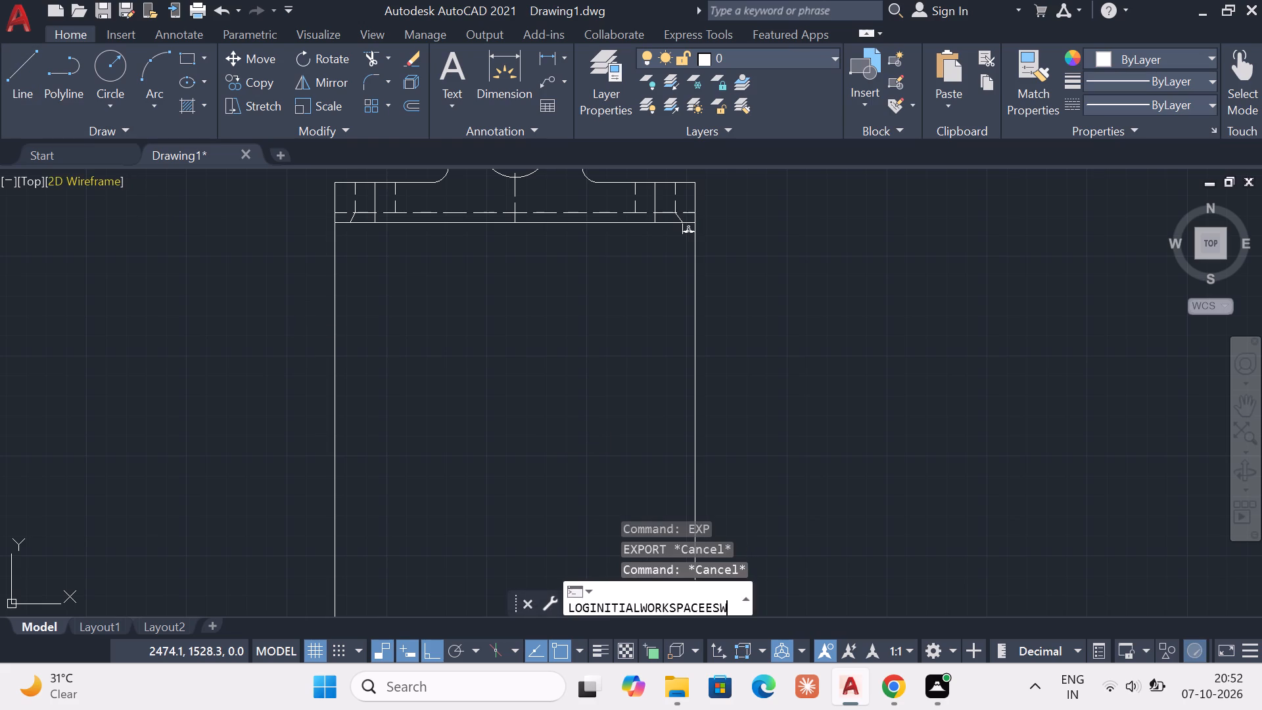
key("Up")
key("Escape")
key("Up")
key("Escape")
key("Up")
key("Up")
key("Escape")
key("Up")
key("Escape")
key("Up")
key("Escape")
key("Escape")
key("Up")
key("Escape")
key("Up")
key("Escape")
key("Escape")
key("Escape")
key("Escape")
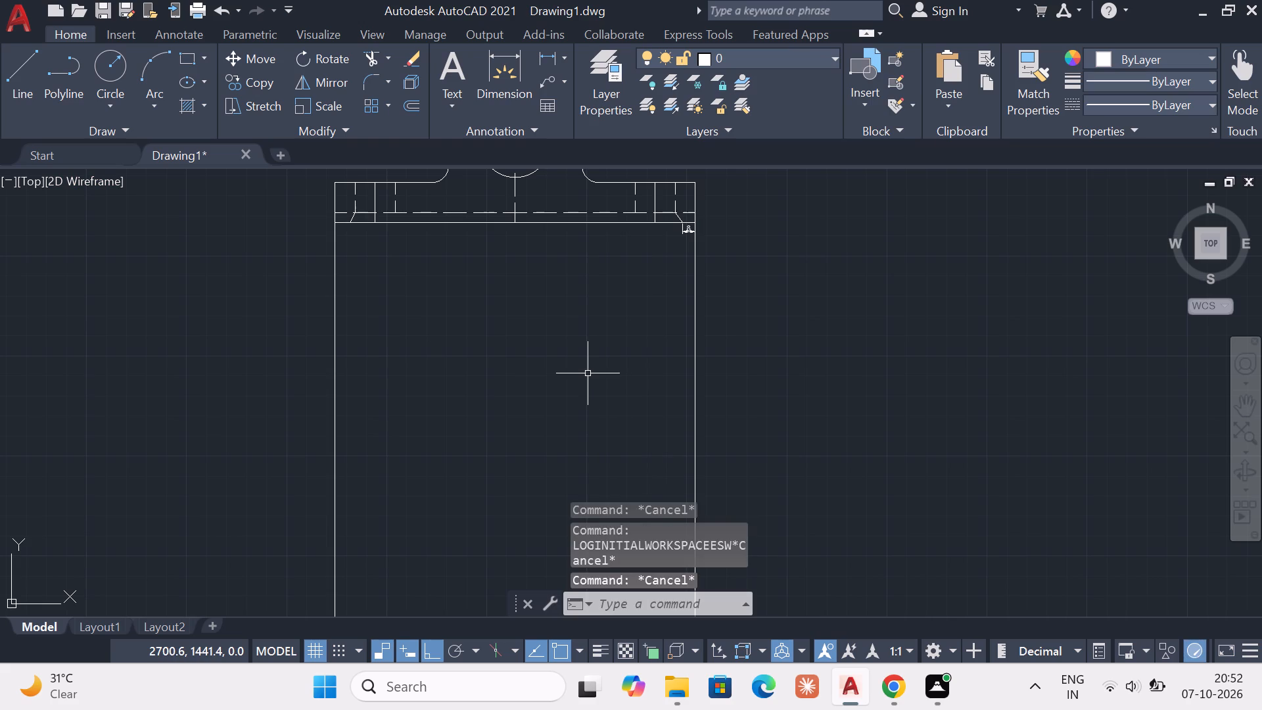
Hide the command line window.
key("ctrl+9")
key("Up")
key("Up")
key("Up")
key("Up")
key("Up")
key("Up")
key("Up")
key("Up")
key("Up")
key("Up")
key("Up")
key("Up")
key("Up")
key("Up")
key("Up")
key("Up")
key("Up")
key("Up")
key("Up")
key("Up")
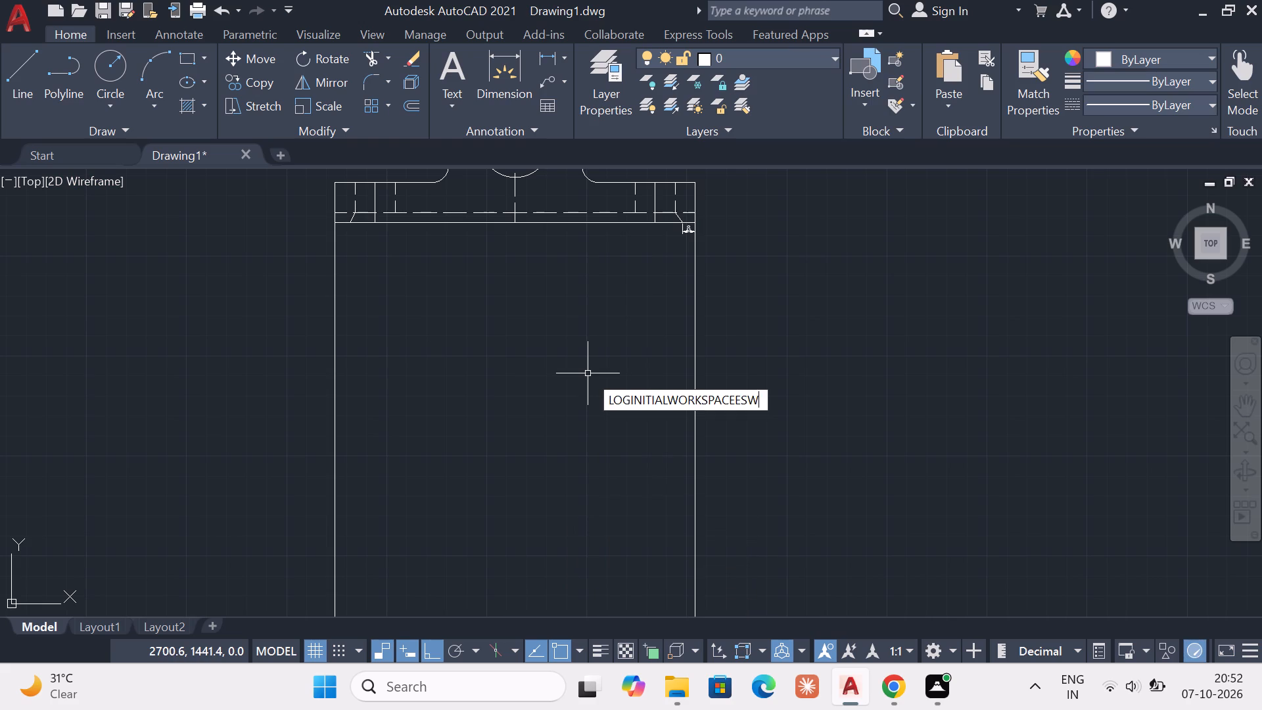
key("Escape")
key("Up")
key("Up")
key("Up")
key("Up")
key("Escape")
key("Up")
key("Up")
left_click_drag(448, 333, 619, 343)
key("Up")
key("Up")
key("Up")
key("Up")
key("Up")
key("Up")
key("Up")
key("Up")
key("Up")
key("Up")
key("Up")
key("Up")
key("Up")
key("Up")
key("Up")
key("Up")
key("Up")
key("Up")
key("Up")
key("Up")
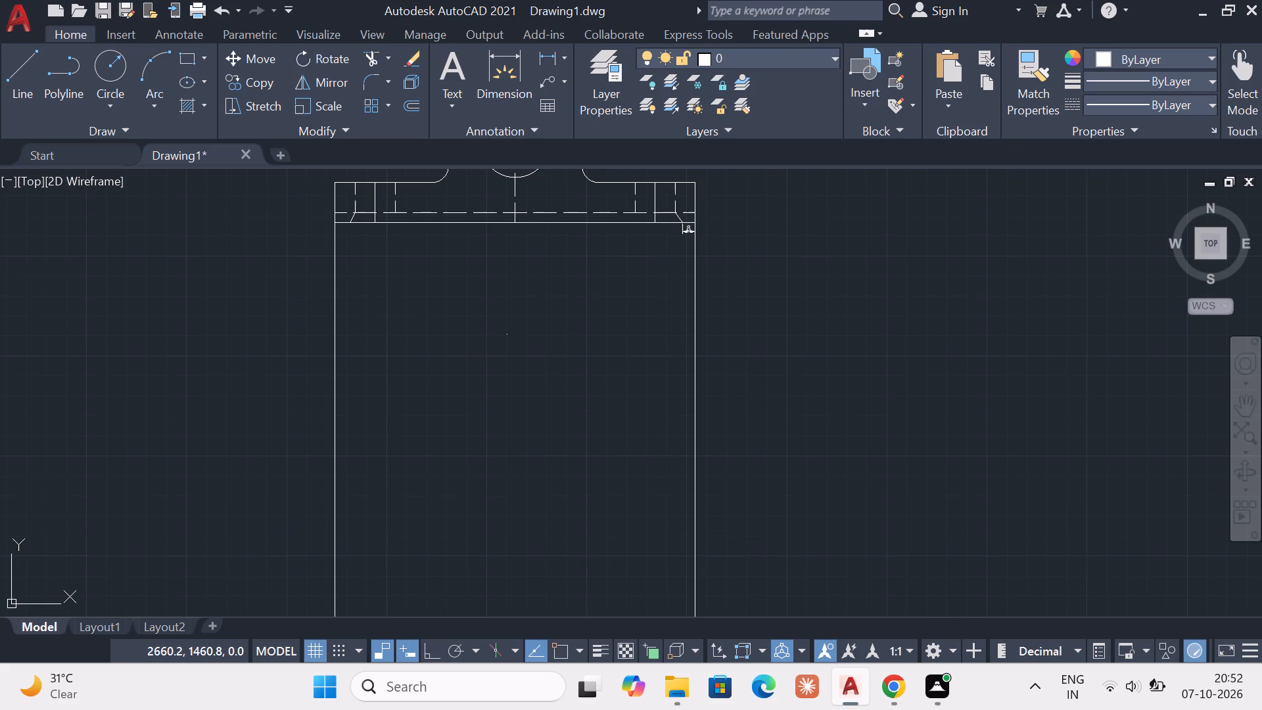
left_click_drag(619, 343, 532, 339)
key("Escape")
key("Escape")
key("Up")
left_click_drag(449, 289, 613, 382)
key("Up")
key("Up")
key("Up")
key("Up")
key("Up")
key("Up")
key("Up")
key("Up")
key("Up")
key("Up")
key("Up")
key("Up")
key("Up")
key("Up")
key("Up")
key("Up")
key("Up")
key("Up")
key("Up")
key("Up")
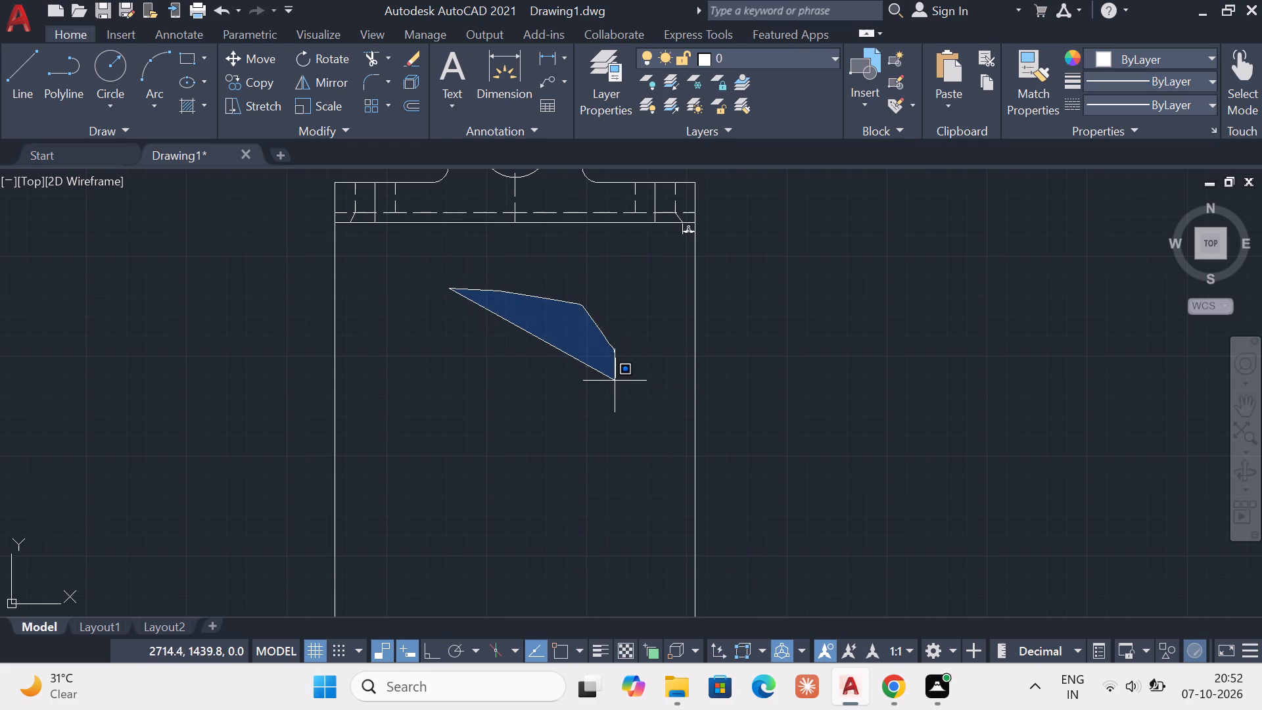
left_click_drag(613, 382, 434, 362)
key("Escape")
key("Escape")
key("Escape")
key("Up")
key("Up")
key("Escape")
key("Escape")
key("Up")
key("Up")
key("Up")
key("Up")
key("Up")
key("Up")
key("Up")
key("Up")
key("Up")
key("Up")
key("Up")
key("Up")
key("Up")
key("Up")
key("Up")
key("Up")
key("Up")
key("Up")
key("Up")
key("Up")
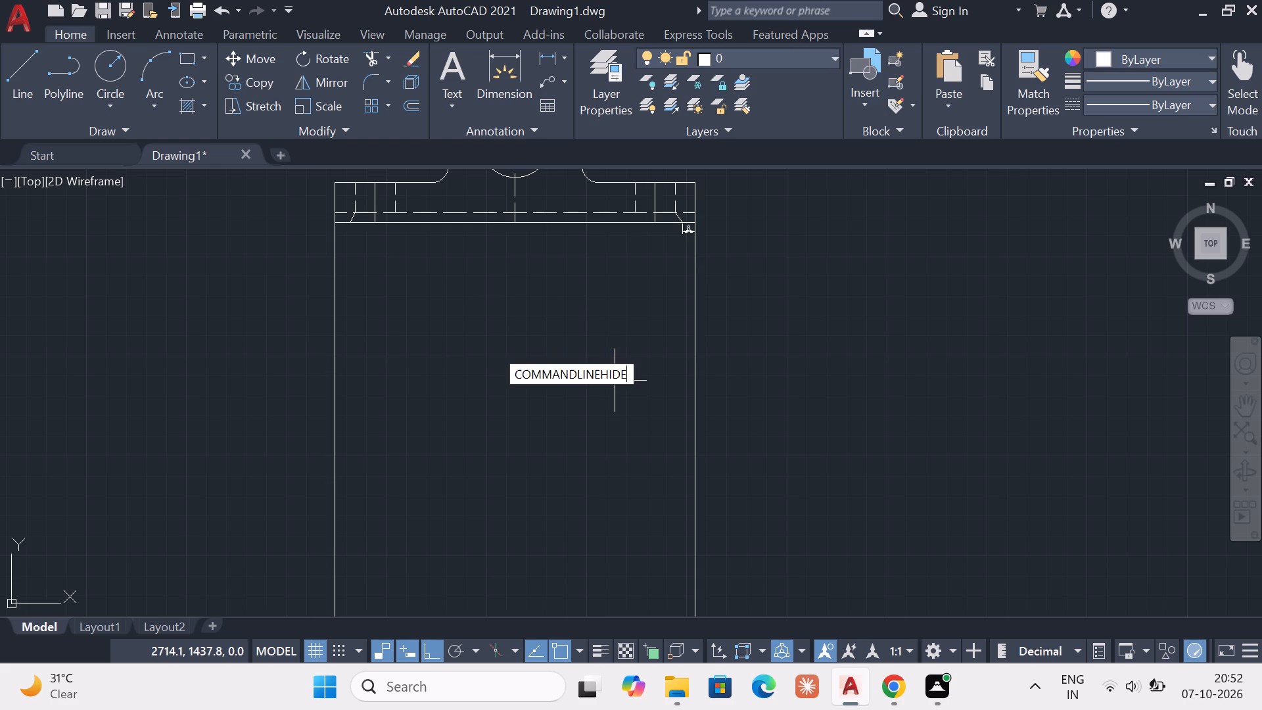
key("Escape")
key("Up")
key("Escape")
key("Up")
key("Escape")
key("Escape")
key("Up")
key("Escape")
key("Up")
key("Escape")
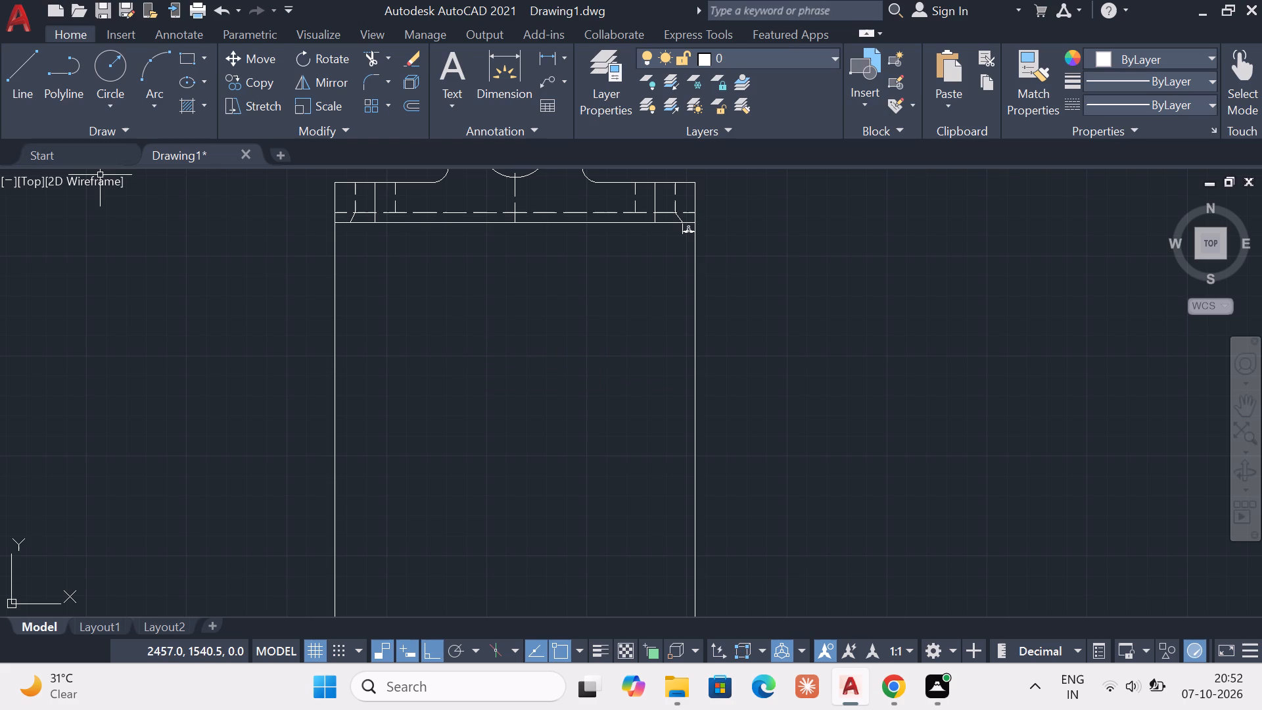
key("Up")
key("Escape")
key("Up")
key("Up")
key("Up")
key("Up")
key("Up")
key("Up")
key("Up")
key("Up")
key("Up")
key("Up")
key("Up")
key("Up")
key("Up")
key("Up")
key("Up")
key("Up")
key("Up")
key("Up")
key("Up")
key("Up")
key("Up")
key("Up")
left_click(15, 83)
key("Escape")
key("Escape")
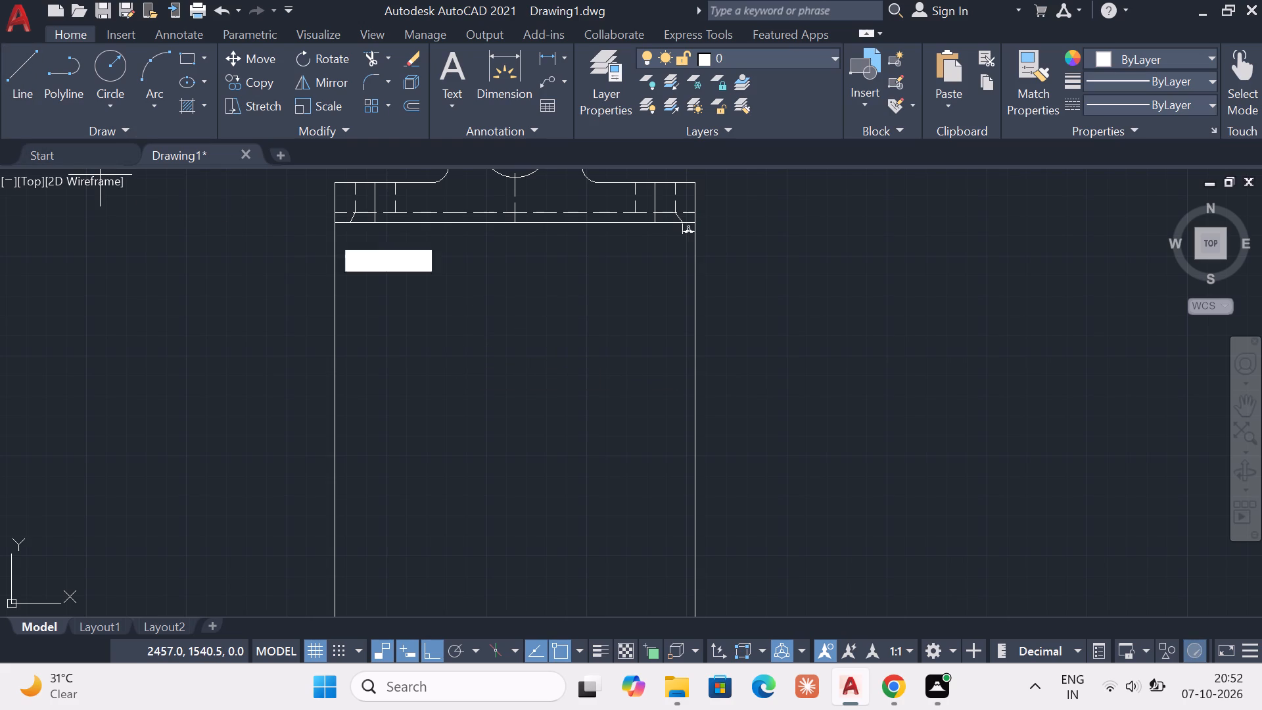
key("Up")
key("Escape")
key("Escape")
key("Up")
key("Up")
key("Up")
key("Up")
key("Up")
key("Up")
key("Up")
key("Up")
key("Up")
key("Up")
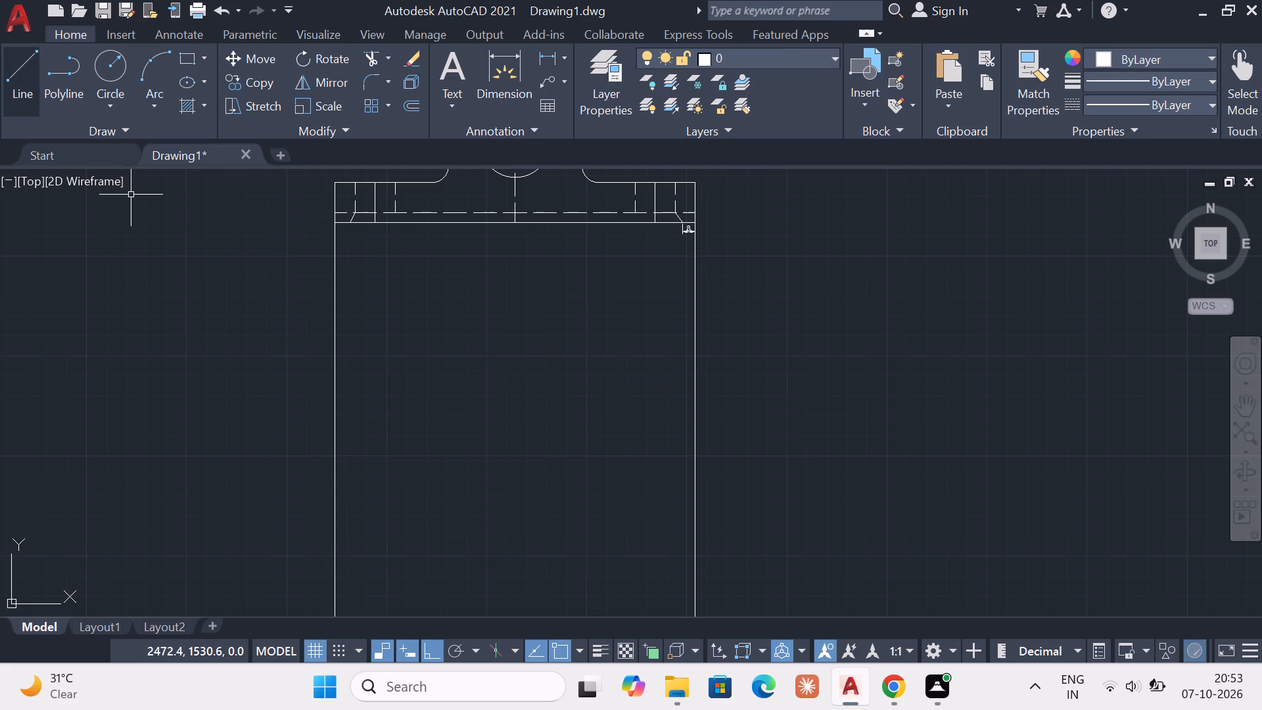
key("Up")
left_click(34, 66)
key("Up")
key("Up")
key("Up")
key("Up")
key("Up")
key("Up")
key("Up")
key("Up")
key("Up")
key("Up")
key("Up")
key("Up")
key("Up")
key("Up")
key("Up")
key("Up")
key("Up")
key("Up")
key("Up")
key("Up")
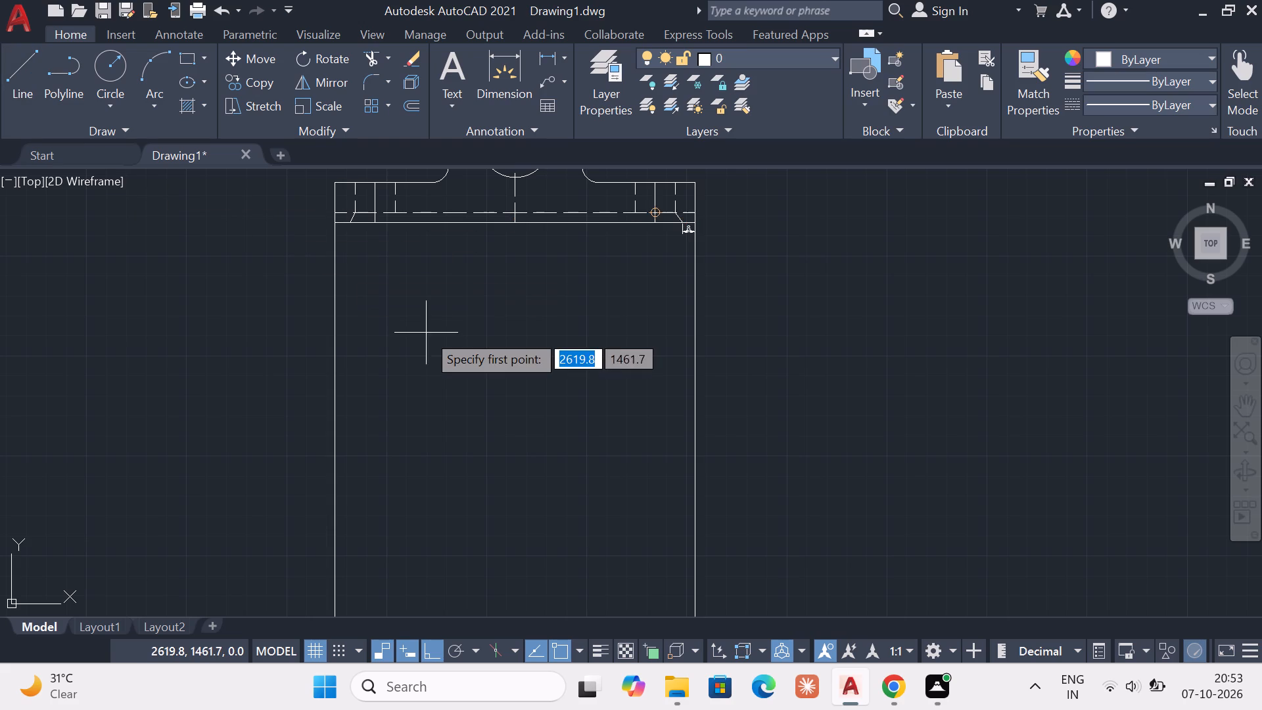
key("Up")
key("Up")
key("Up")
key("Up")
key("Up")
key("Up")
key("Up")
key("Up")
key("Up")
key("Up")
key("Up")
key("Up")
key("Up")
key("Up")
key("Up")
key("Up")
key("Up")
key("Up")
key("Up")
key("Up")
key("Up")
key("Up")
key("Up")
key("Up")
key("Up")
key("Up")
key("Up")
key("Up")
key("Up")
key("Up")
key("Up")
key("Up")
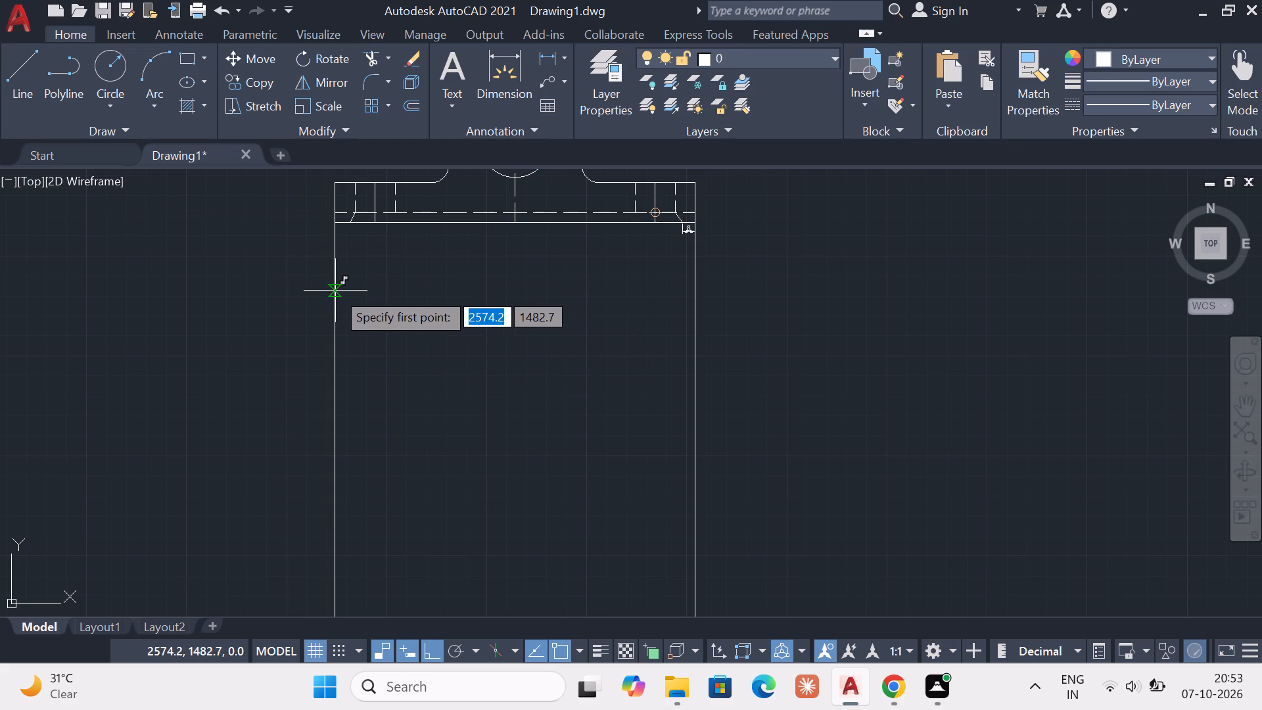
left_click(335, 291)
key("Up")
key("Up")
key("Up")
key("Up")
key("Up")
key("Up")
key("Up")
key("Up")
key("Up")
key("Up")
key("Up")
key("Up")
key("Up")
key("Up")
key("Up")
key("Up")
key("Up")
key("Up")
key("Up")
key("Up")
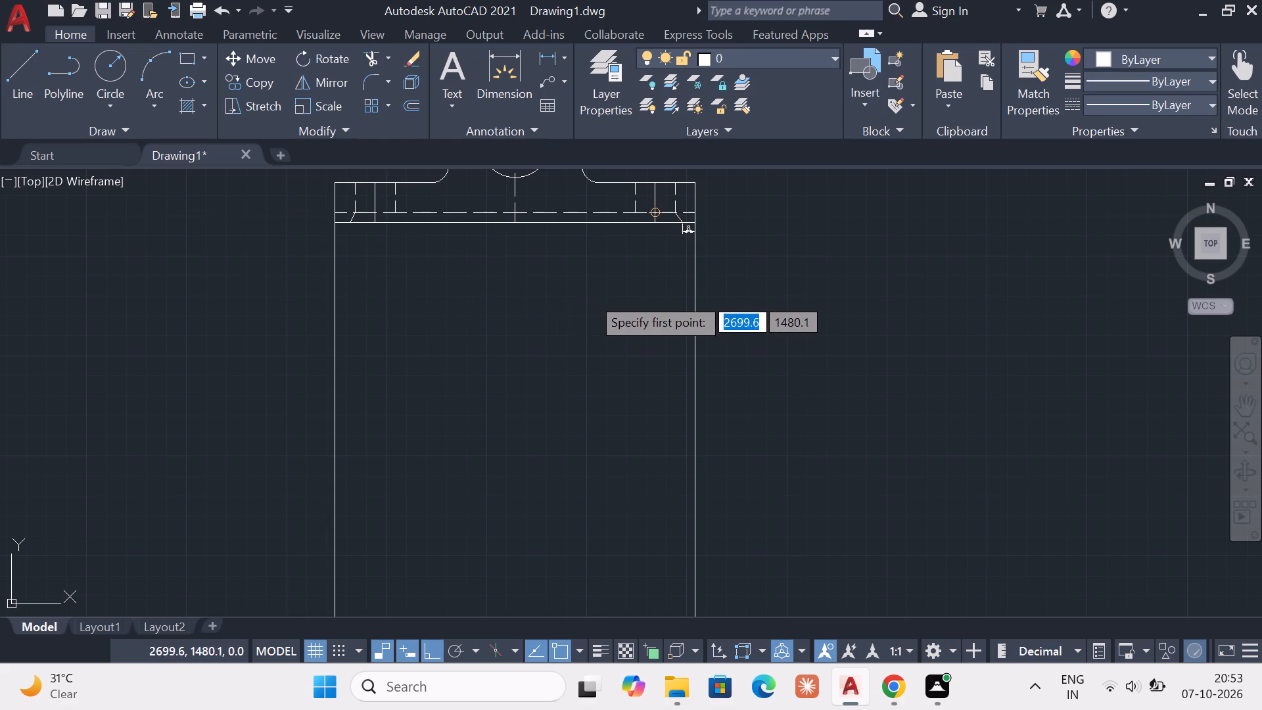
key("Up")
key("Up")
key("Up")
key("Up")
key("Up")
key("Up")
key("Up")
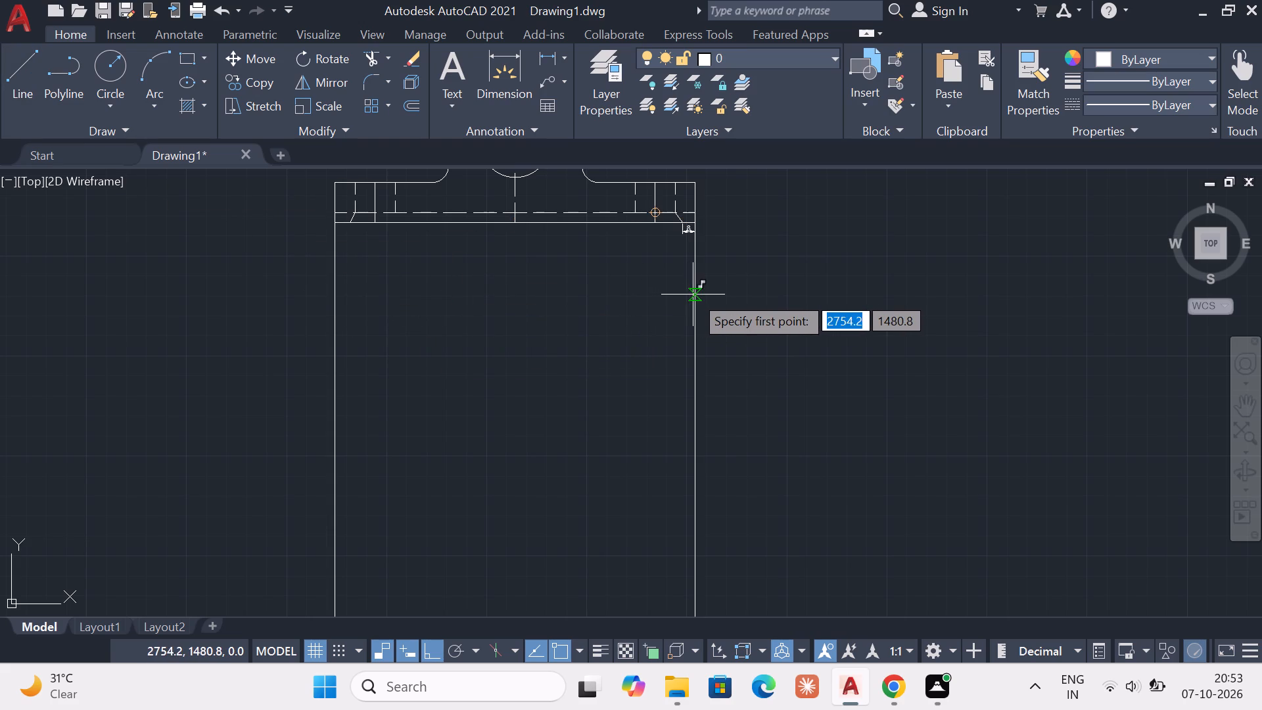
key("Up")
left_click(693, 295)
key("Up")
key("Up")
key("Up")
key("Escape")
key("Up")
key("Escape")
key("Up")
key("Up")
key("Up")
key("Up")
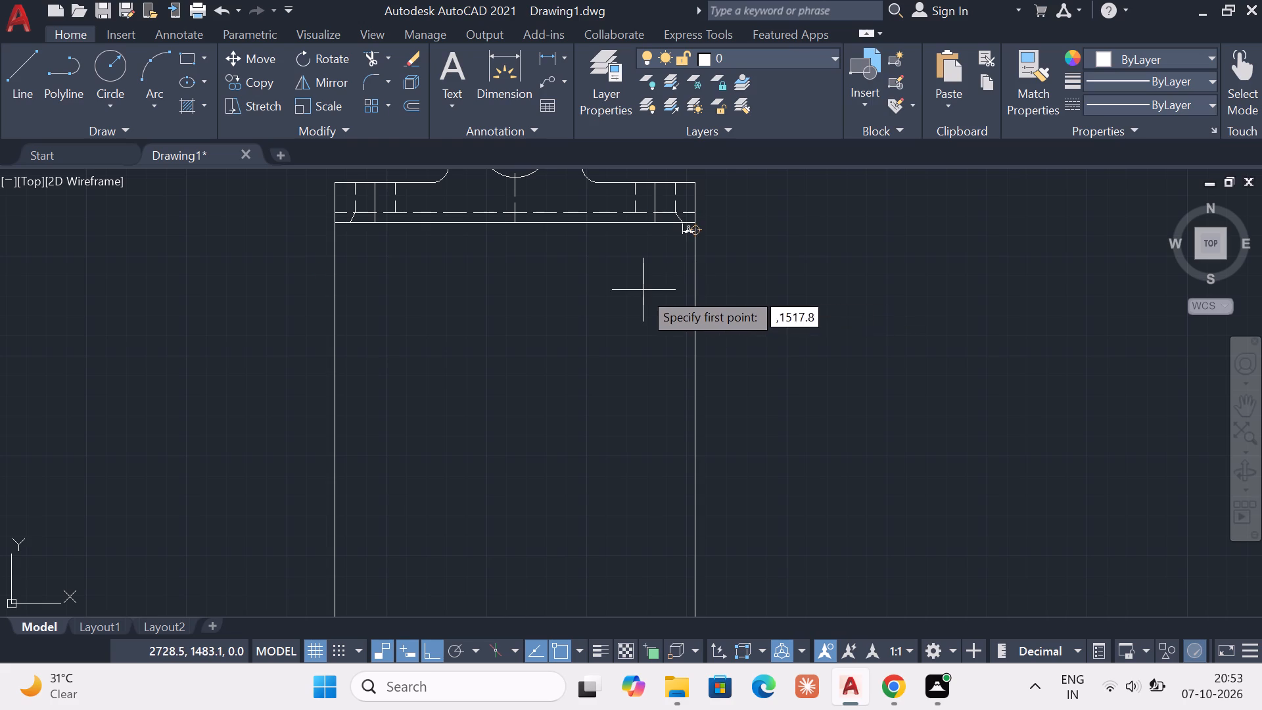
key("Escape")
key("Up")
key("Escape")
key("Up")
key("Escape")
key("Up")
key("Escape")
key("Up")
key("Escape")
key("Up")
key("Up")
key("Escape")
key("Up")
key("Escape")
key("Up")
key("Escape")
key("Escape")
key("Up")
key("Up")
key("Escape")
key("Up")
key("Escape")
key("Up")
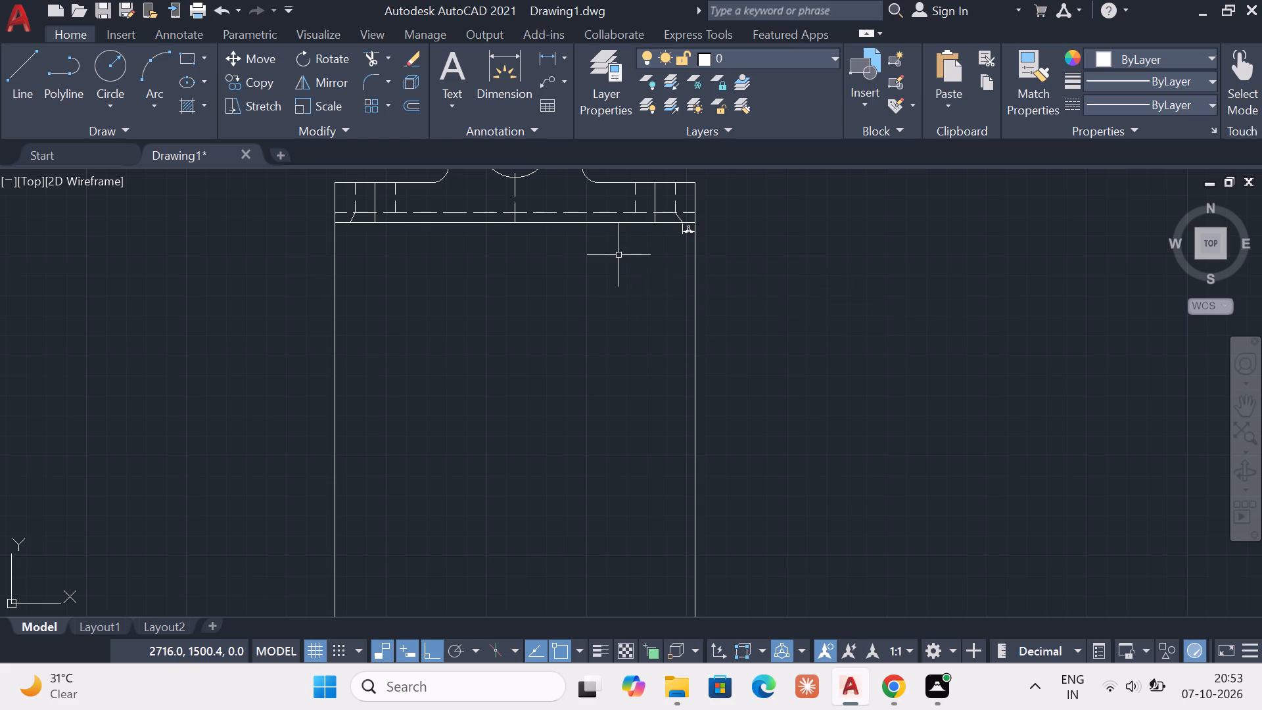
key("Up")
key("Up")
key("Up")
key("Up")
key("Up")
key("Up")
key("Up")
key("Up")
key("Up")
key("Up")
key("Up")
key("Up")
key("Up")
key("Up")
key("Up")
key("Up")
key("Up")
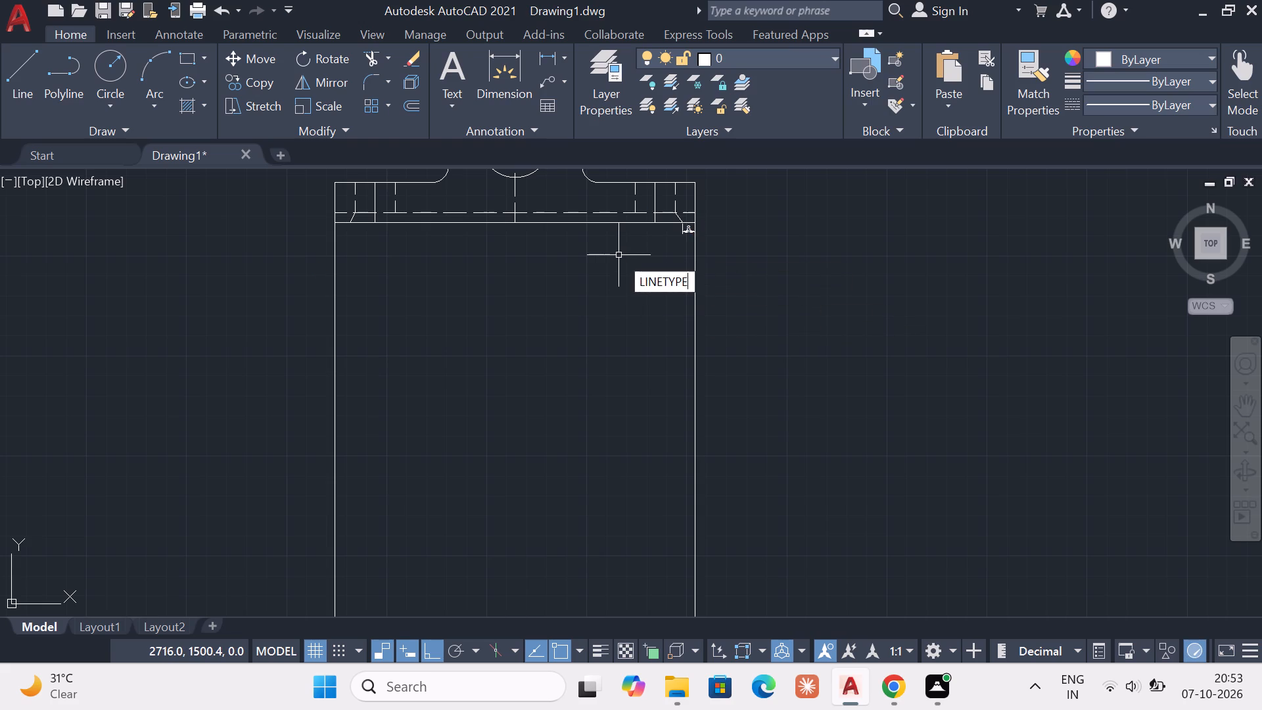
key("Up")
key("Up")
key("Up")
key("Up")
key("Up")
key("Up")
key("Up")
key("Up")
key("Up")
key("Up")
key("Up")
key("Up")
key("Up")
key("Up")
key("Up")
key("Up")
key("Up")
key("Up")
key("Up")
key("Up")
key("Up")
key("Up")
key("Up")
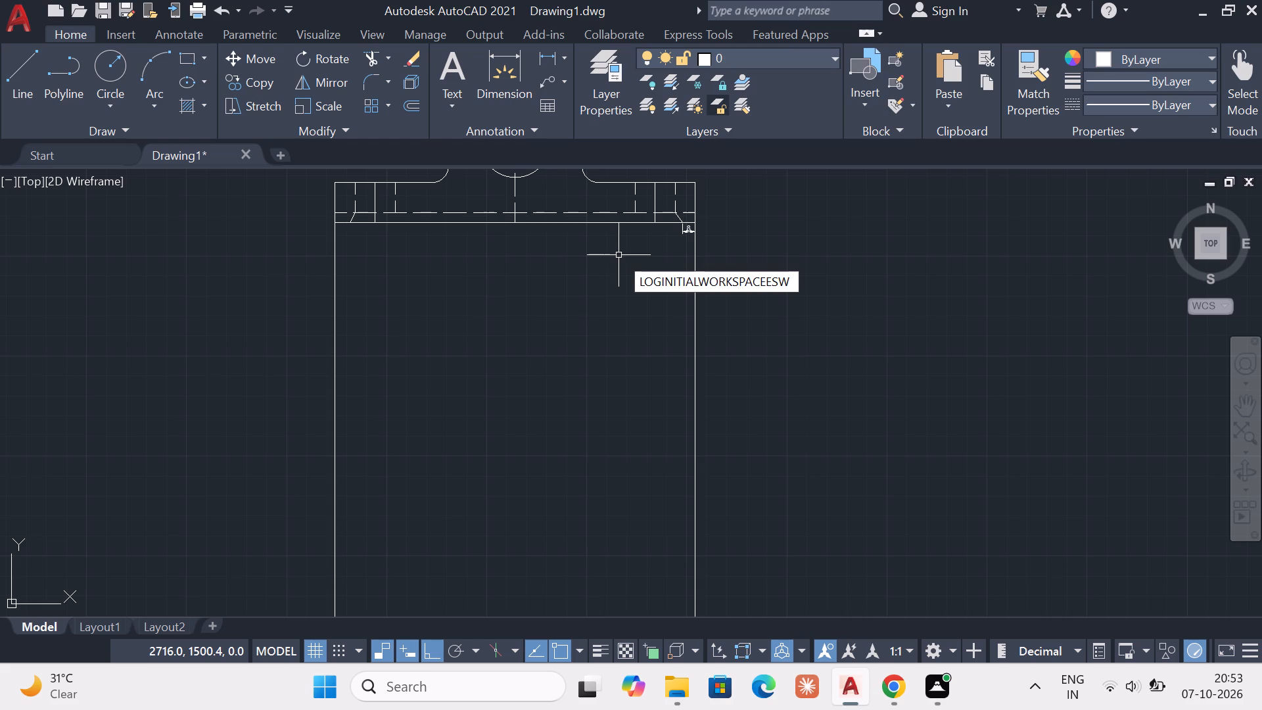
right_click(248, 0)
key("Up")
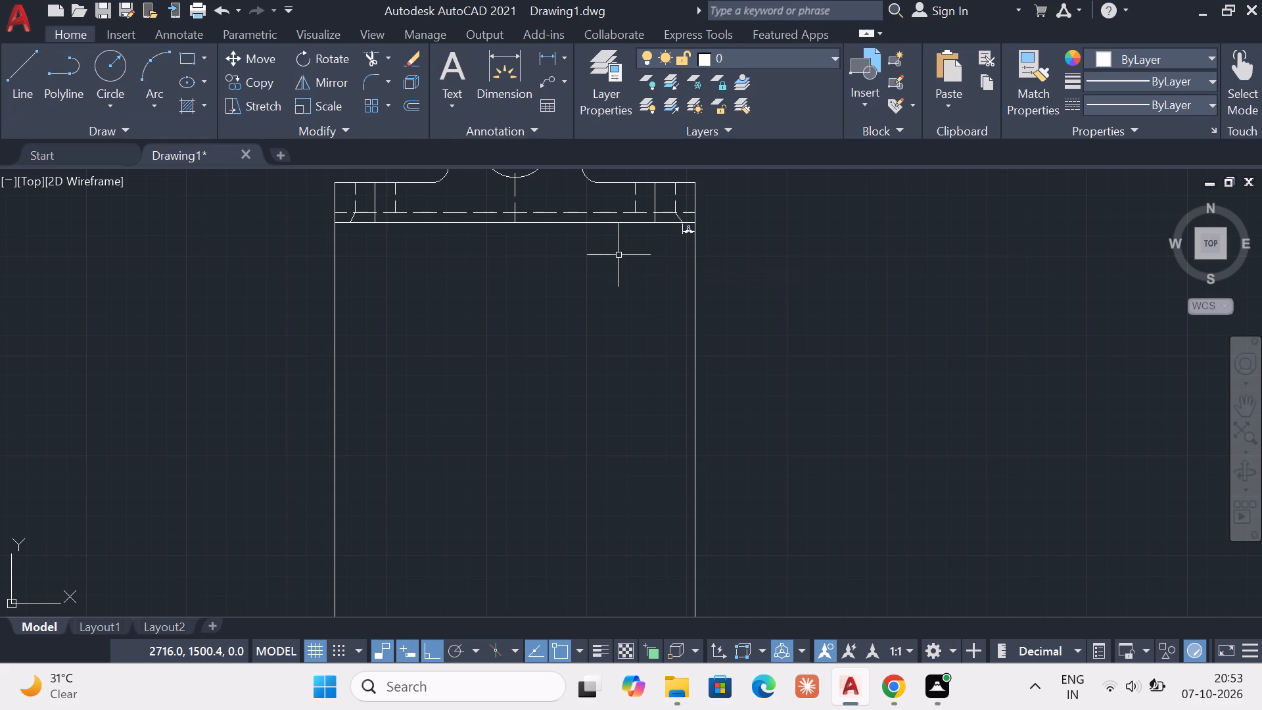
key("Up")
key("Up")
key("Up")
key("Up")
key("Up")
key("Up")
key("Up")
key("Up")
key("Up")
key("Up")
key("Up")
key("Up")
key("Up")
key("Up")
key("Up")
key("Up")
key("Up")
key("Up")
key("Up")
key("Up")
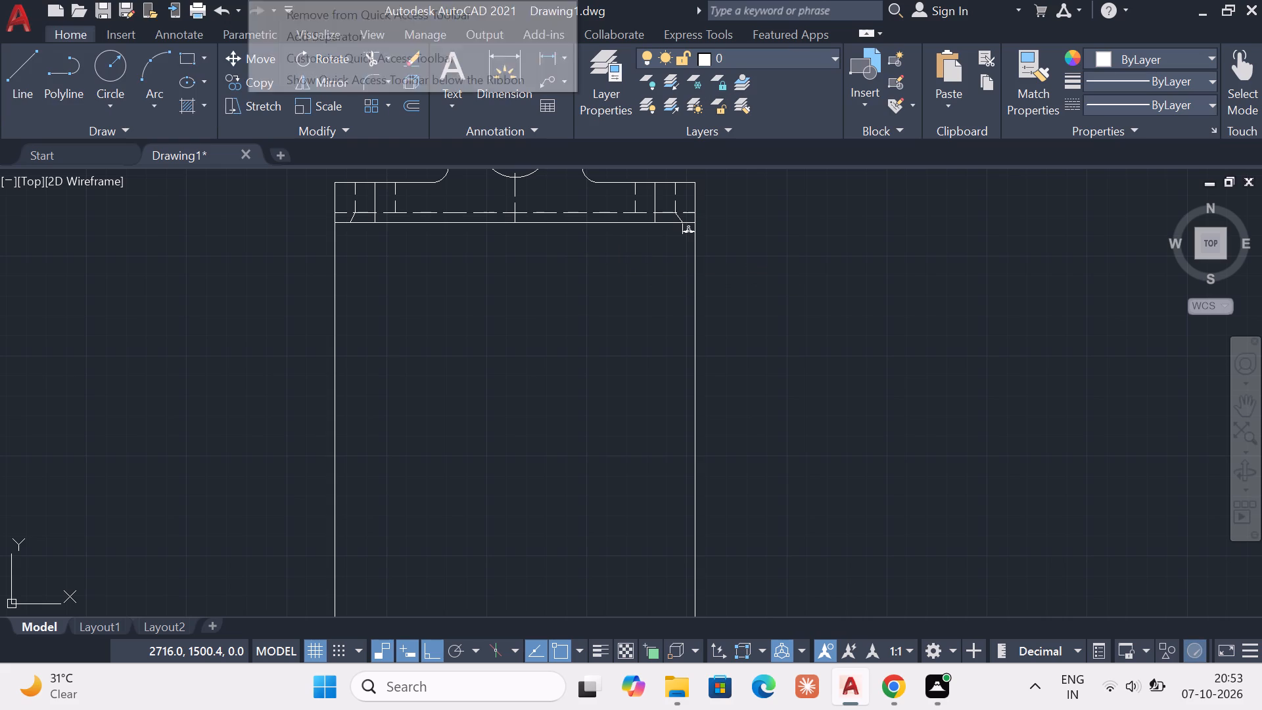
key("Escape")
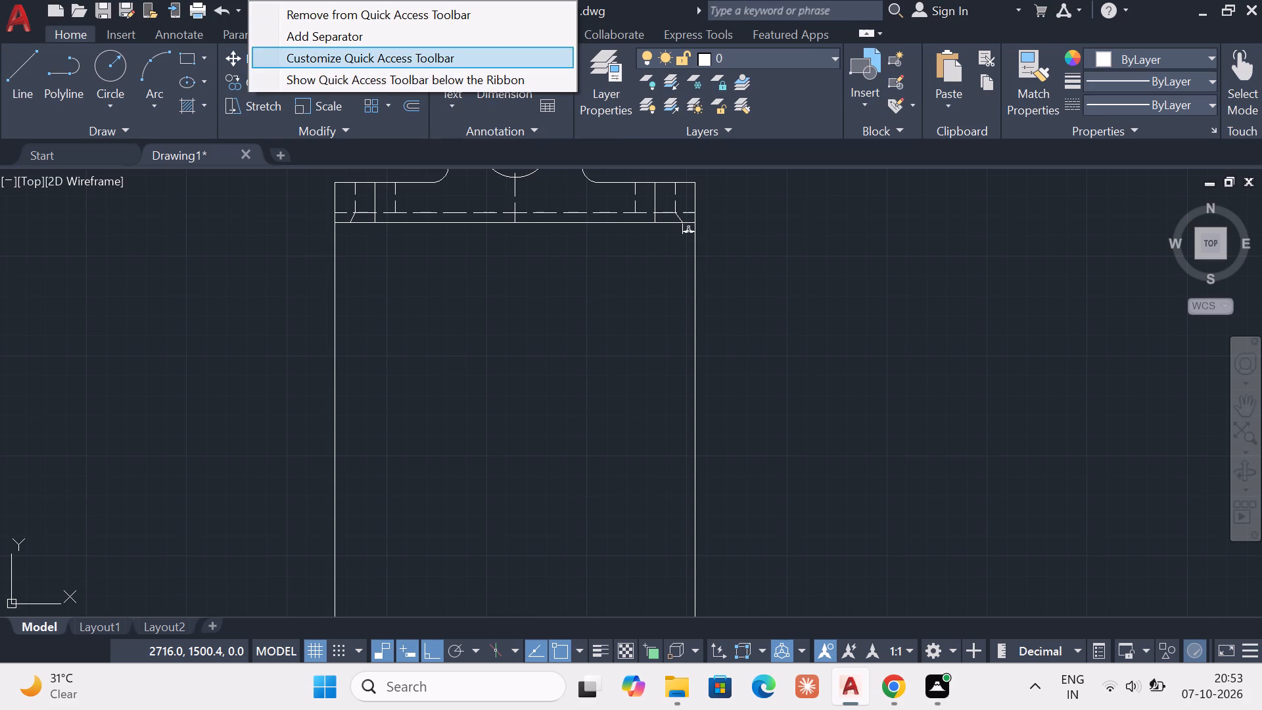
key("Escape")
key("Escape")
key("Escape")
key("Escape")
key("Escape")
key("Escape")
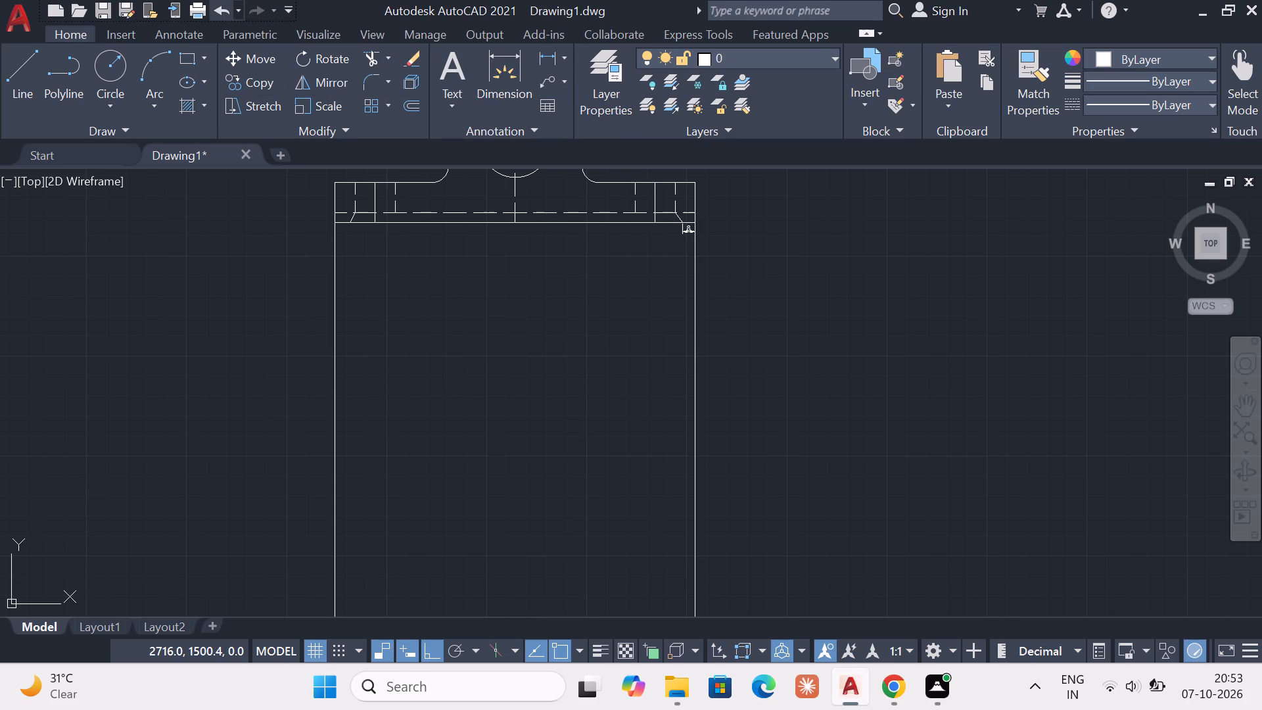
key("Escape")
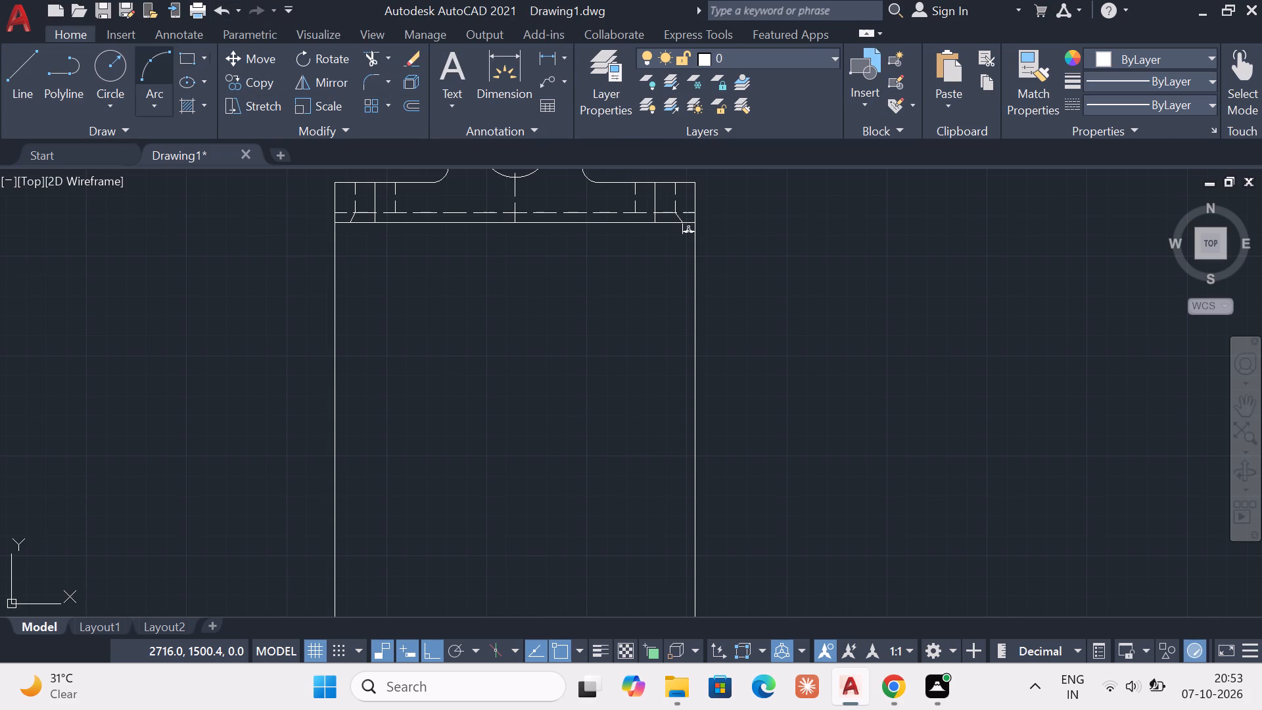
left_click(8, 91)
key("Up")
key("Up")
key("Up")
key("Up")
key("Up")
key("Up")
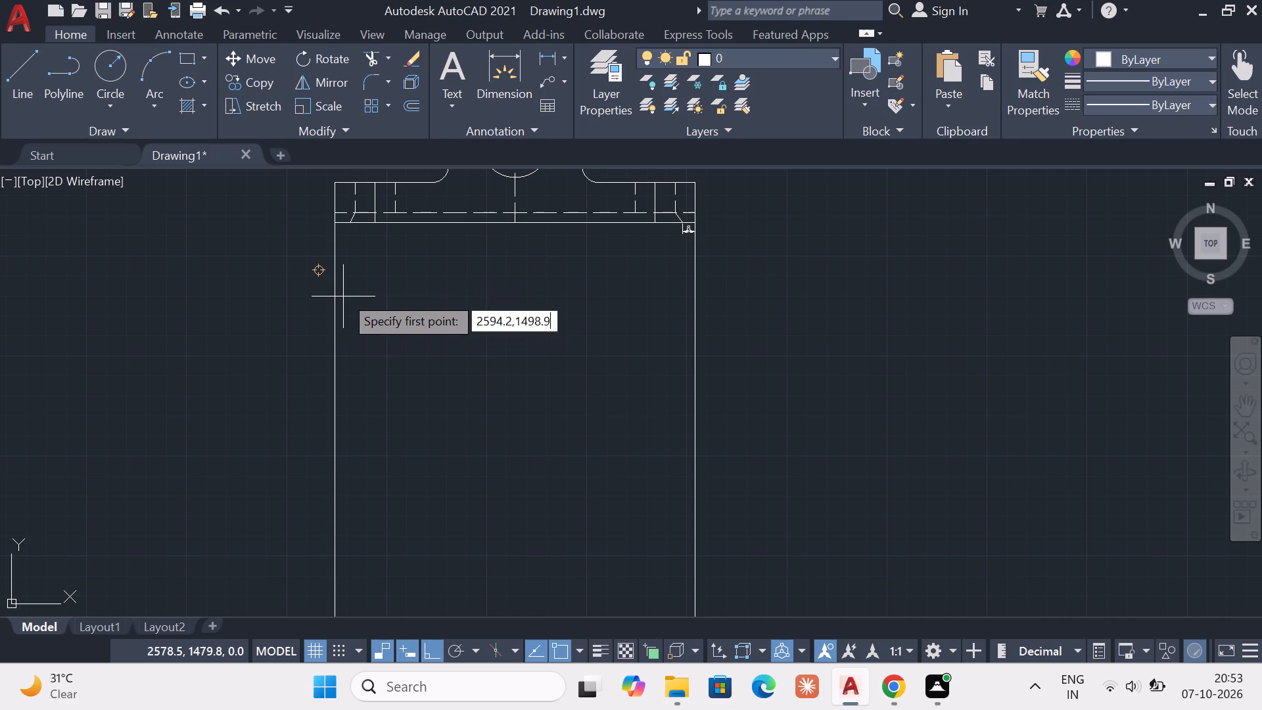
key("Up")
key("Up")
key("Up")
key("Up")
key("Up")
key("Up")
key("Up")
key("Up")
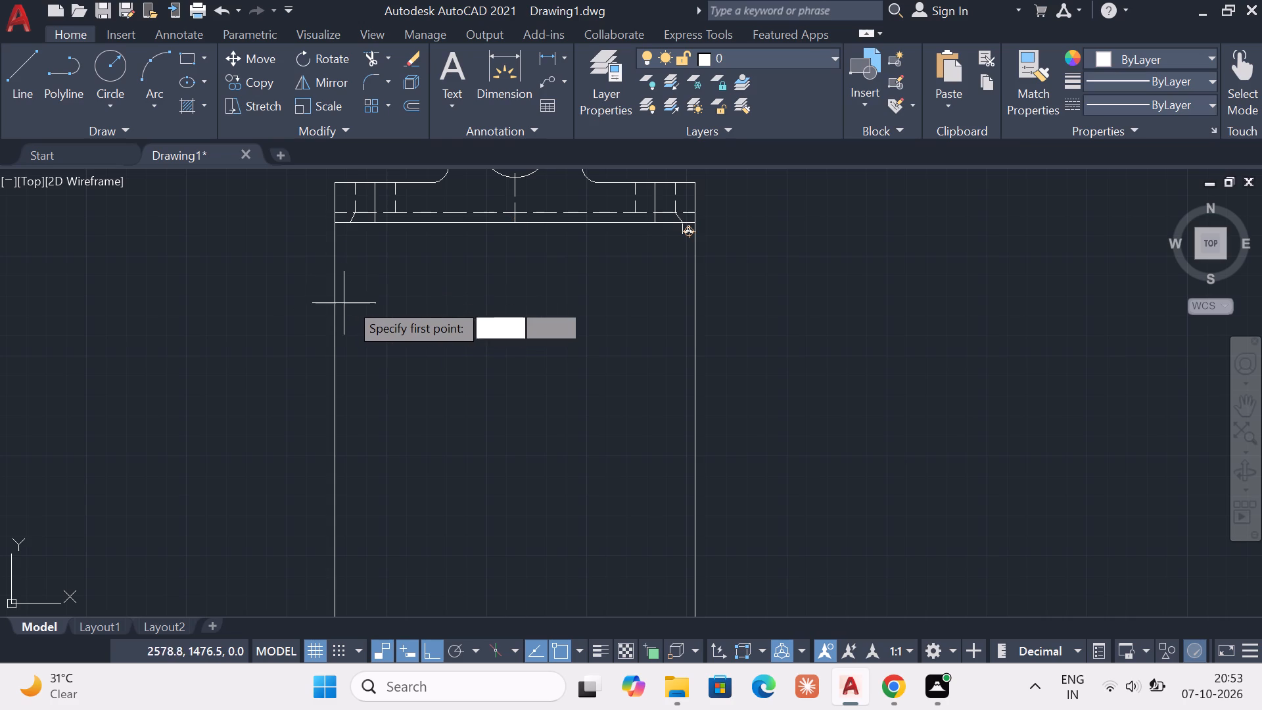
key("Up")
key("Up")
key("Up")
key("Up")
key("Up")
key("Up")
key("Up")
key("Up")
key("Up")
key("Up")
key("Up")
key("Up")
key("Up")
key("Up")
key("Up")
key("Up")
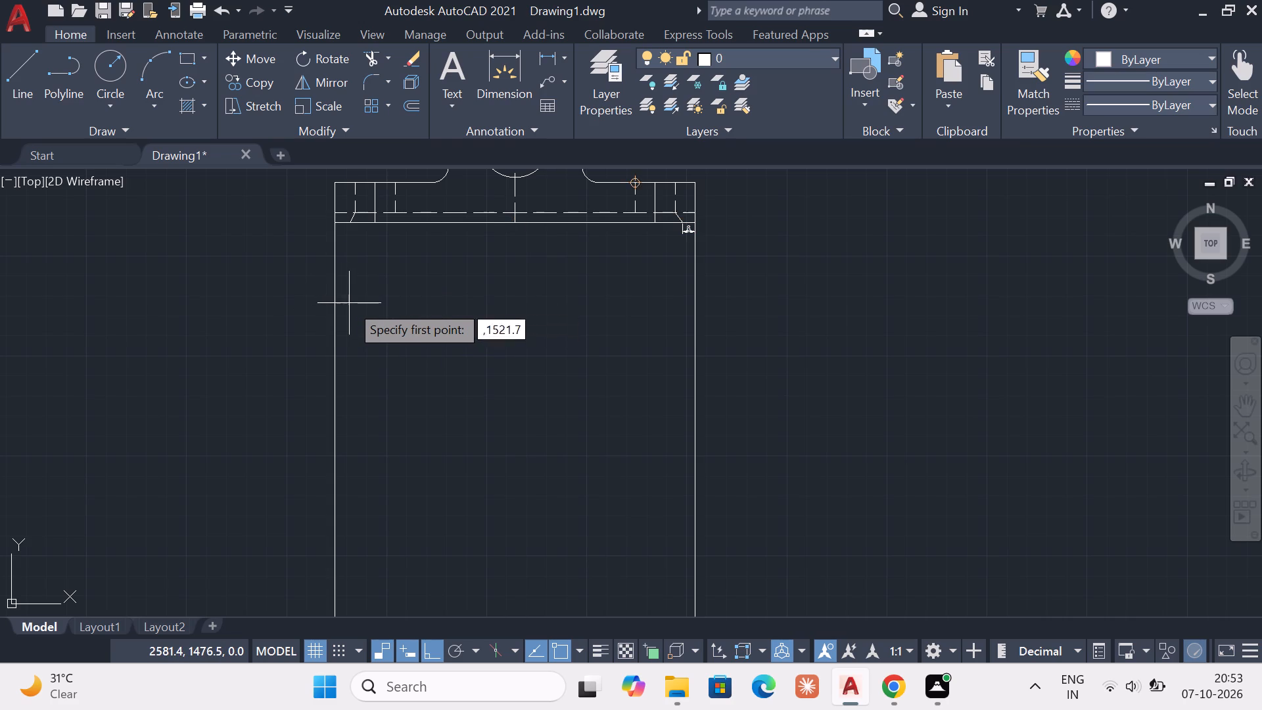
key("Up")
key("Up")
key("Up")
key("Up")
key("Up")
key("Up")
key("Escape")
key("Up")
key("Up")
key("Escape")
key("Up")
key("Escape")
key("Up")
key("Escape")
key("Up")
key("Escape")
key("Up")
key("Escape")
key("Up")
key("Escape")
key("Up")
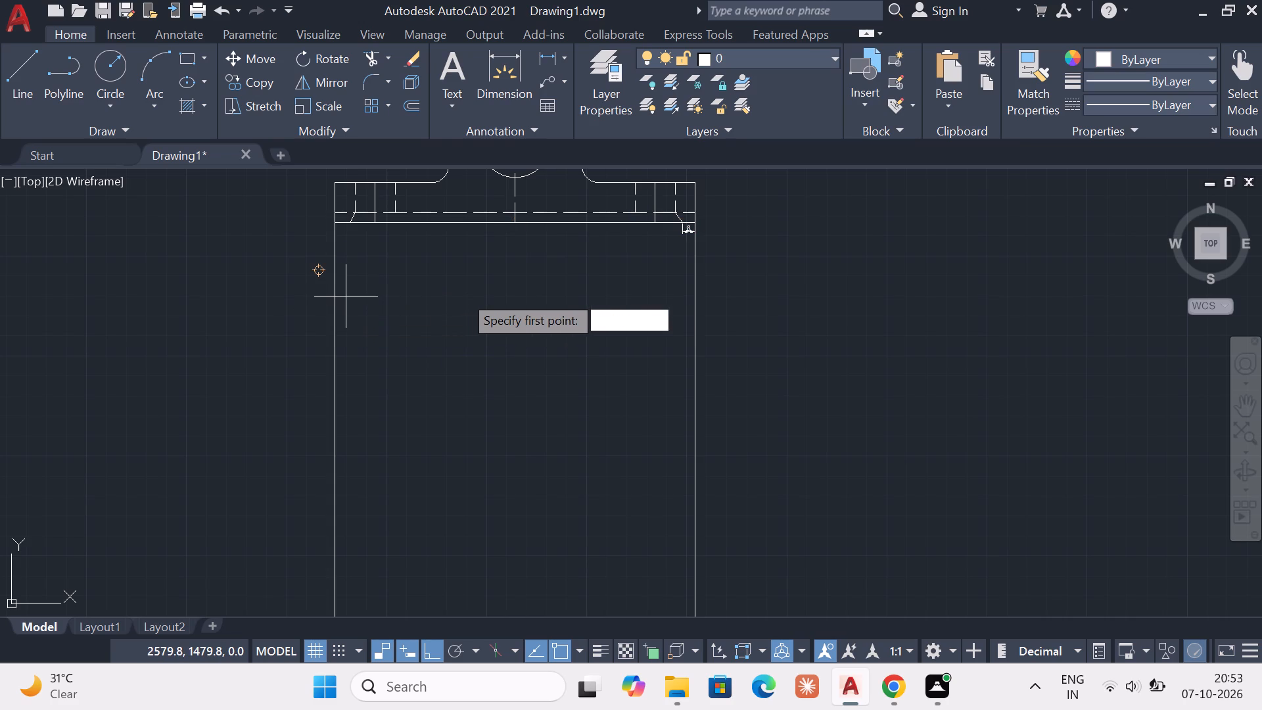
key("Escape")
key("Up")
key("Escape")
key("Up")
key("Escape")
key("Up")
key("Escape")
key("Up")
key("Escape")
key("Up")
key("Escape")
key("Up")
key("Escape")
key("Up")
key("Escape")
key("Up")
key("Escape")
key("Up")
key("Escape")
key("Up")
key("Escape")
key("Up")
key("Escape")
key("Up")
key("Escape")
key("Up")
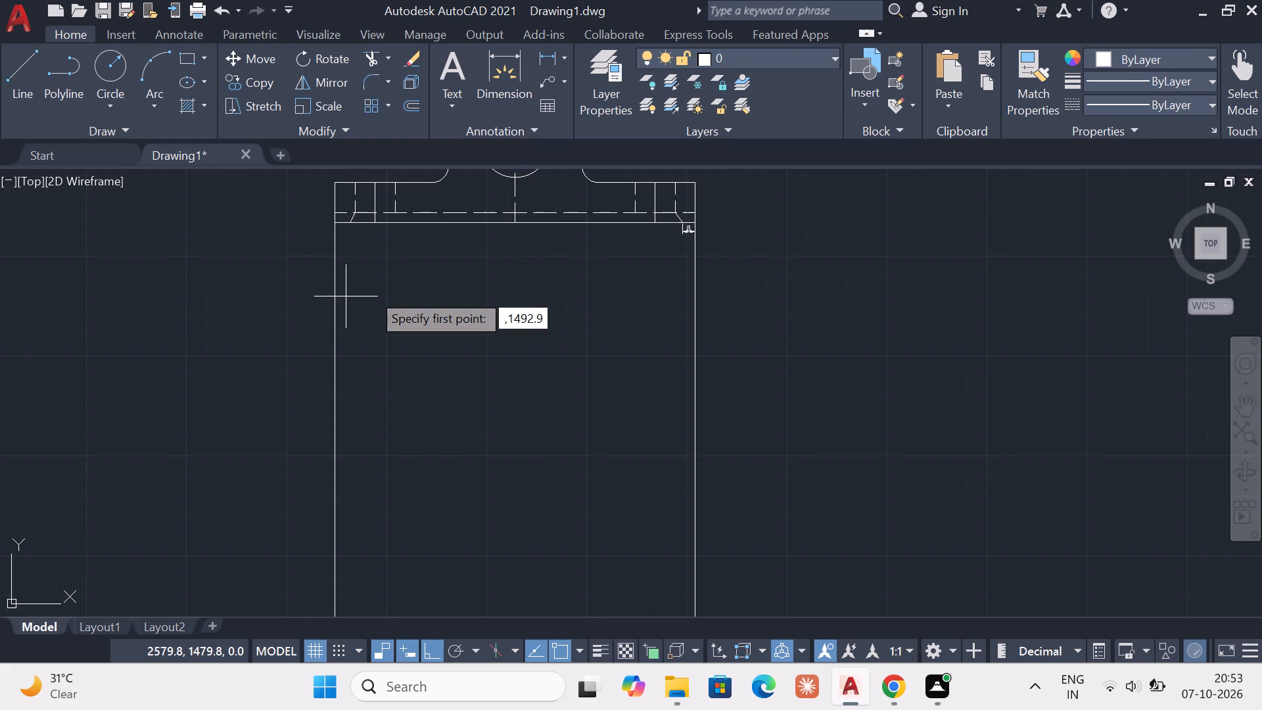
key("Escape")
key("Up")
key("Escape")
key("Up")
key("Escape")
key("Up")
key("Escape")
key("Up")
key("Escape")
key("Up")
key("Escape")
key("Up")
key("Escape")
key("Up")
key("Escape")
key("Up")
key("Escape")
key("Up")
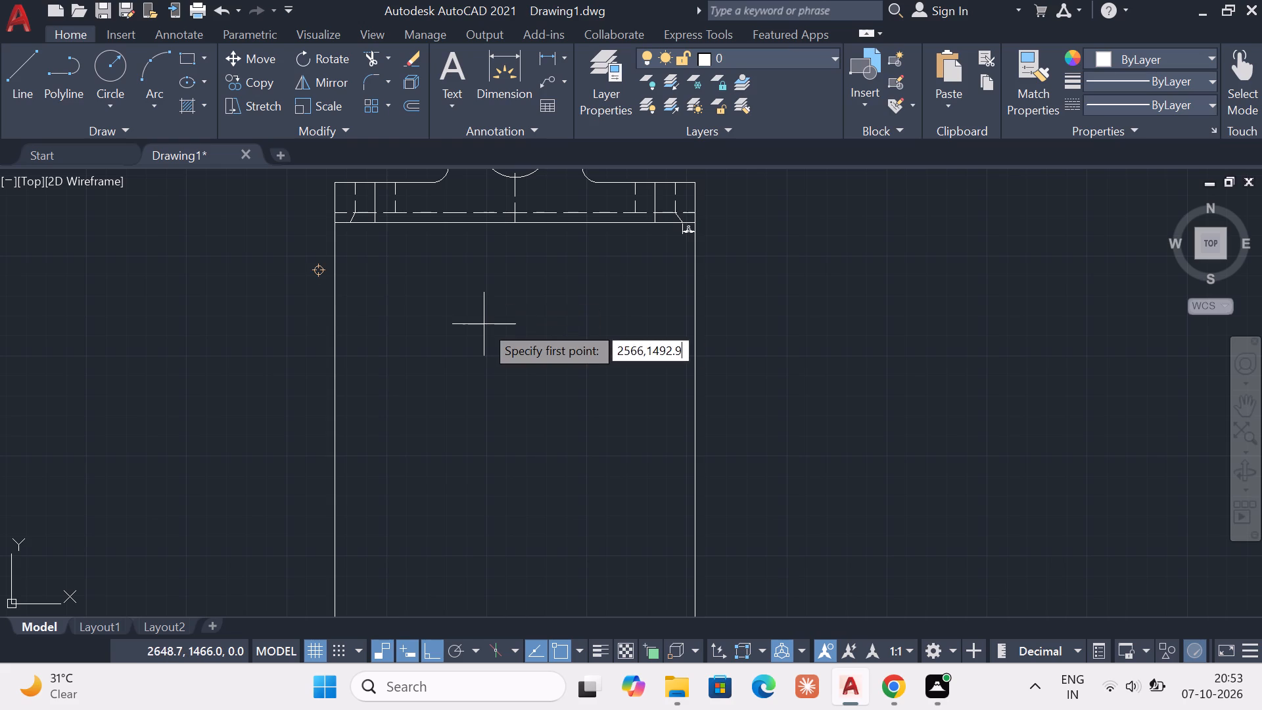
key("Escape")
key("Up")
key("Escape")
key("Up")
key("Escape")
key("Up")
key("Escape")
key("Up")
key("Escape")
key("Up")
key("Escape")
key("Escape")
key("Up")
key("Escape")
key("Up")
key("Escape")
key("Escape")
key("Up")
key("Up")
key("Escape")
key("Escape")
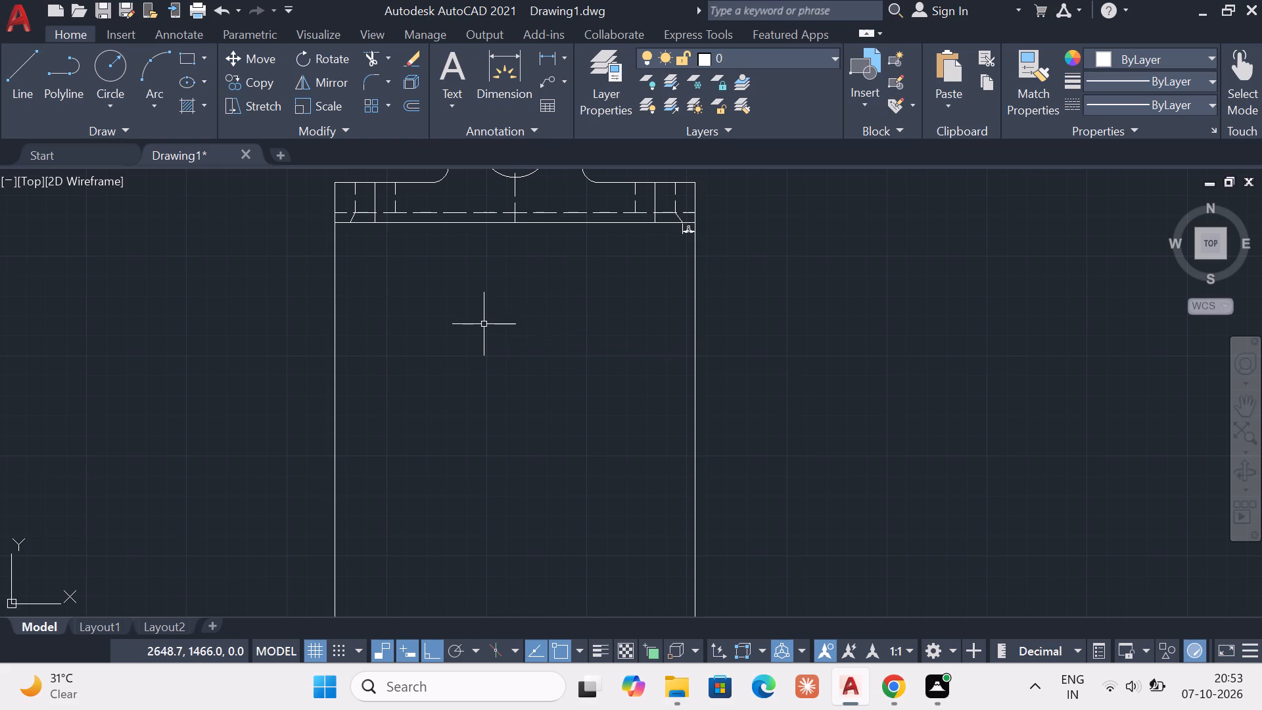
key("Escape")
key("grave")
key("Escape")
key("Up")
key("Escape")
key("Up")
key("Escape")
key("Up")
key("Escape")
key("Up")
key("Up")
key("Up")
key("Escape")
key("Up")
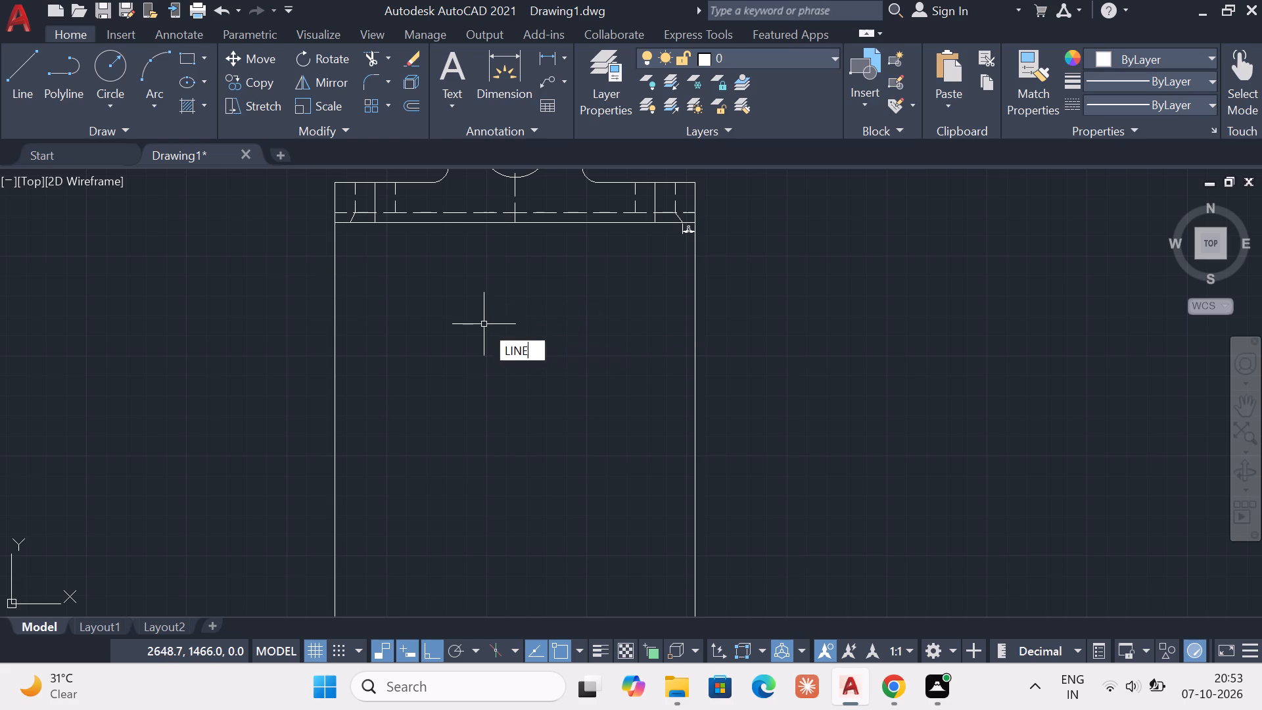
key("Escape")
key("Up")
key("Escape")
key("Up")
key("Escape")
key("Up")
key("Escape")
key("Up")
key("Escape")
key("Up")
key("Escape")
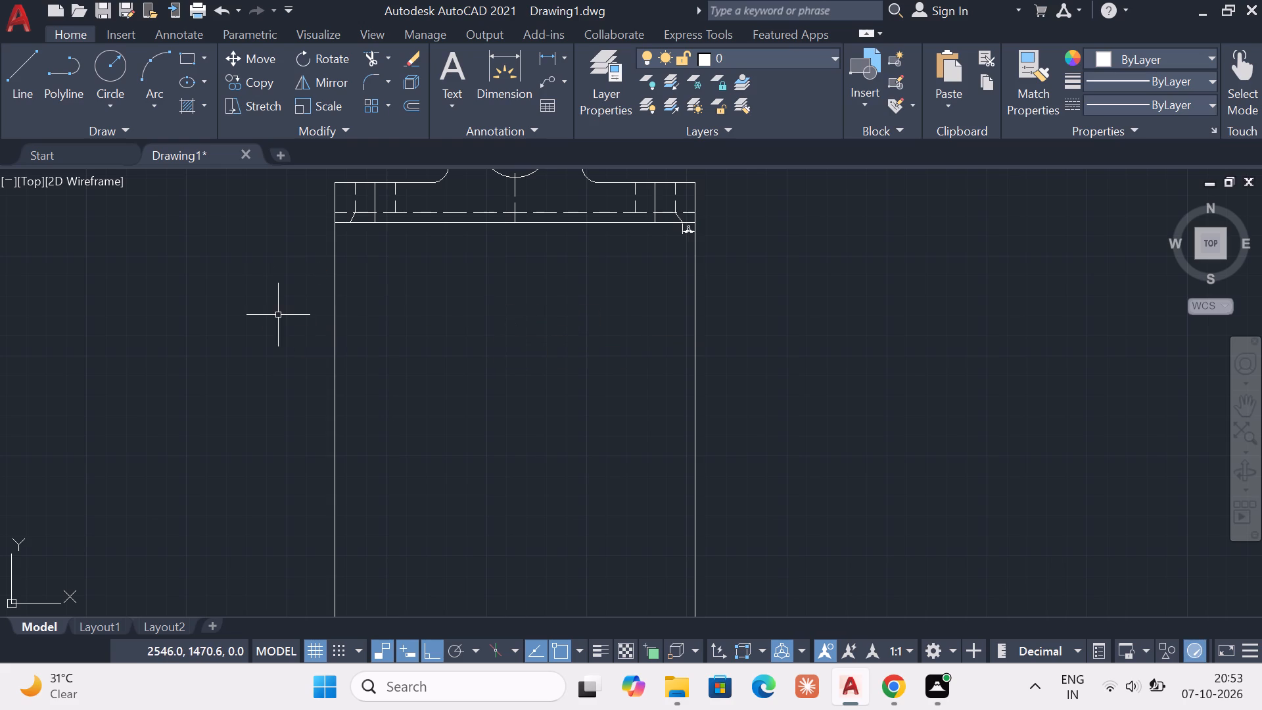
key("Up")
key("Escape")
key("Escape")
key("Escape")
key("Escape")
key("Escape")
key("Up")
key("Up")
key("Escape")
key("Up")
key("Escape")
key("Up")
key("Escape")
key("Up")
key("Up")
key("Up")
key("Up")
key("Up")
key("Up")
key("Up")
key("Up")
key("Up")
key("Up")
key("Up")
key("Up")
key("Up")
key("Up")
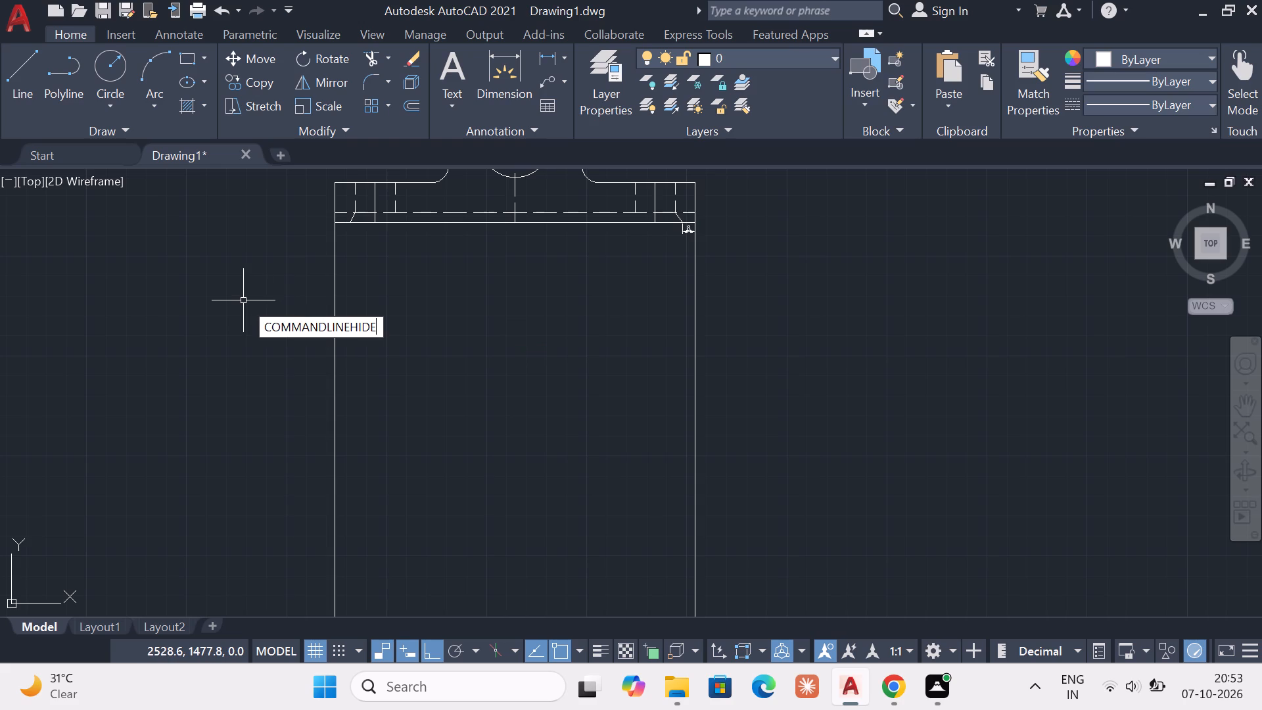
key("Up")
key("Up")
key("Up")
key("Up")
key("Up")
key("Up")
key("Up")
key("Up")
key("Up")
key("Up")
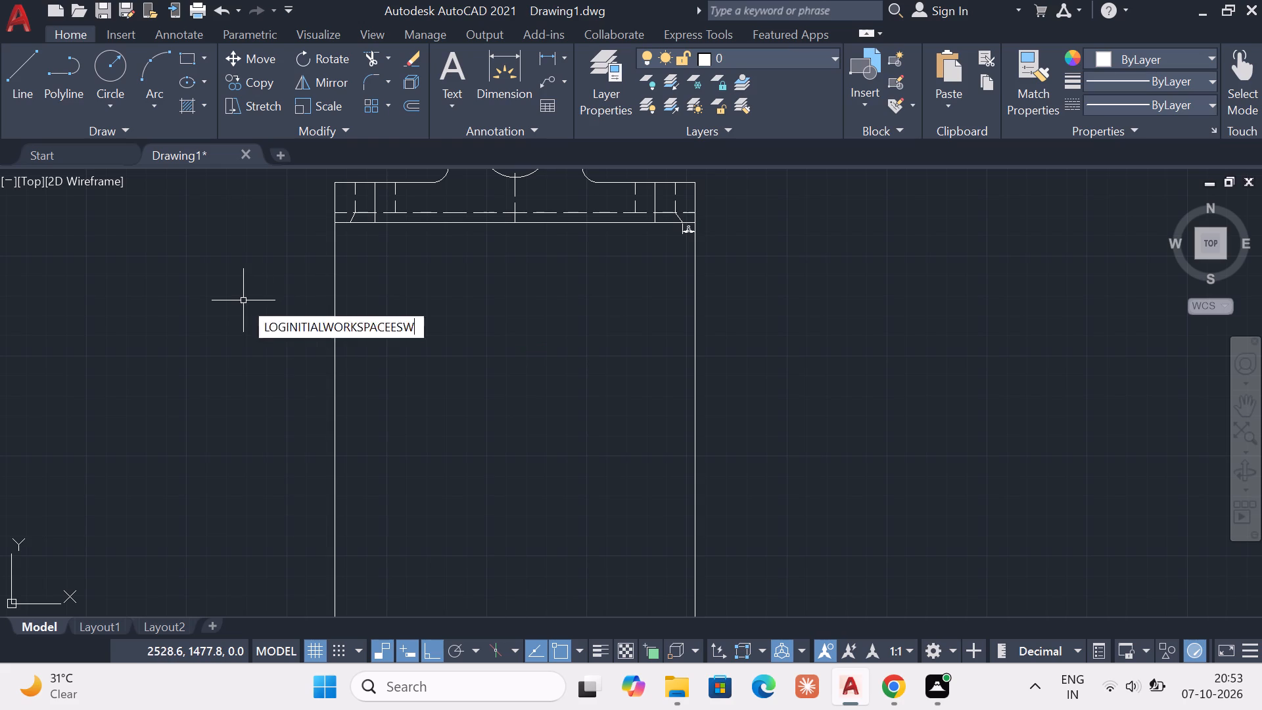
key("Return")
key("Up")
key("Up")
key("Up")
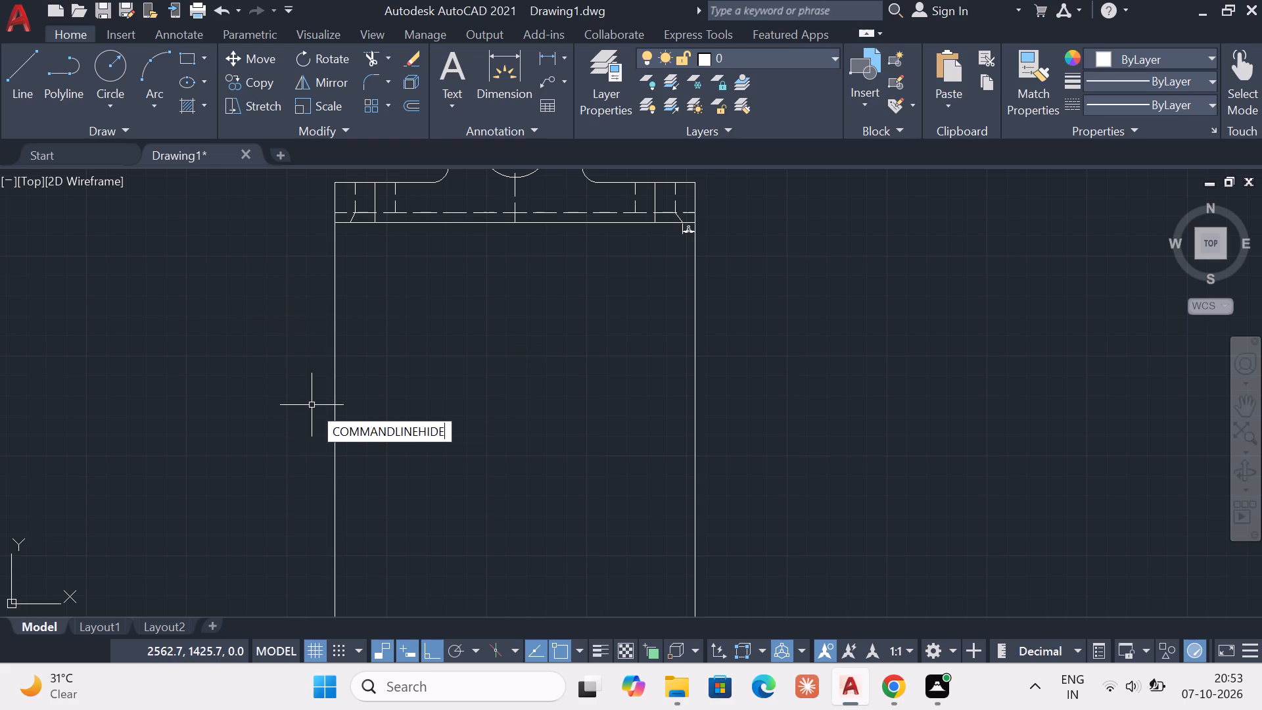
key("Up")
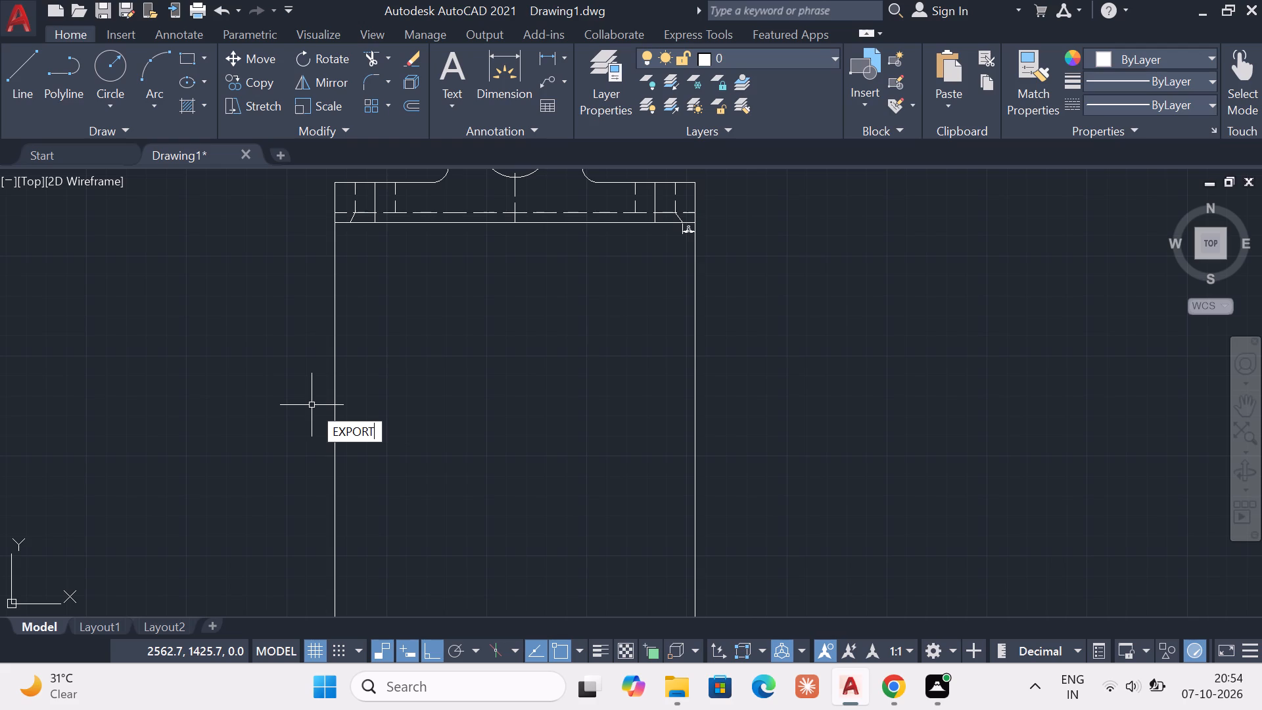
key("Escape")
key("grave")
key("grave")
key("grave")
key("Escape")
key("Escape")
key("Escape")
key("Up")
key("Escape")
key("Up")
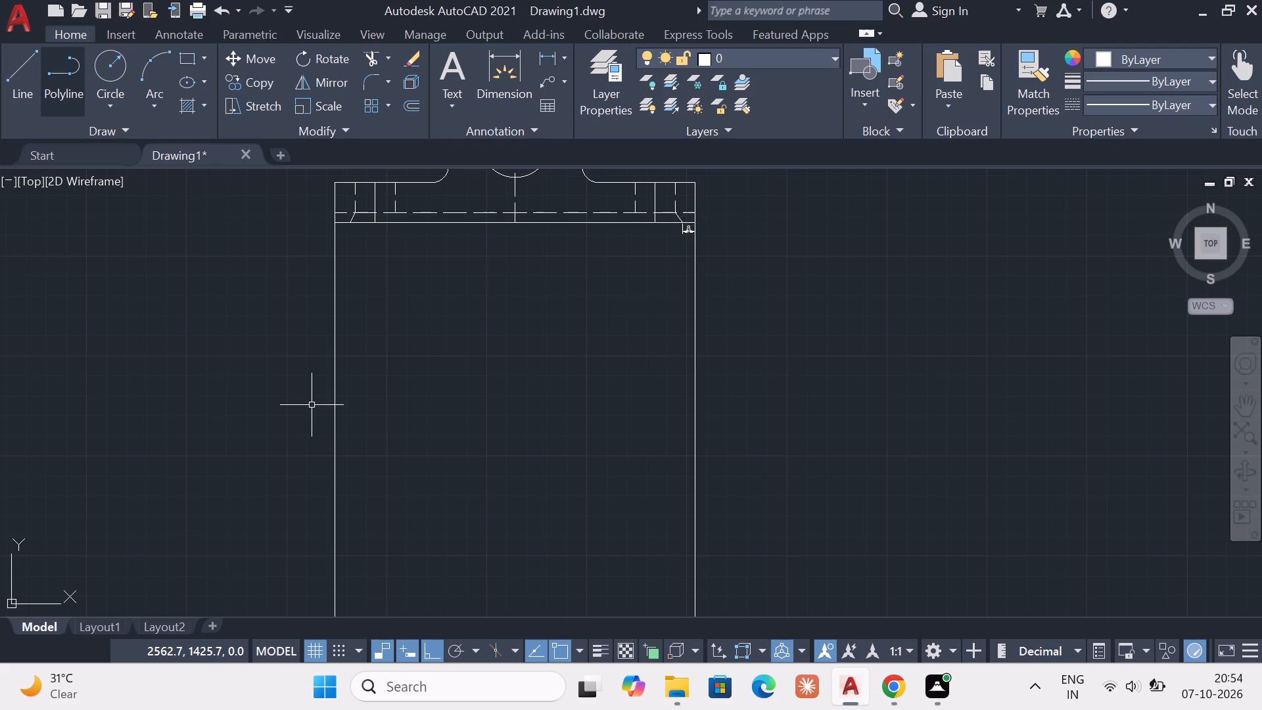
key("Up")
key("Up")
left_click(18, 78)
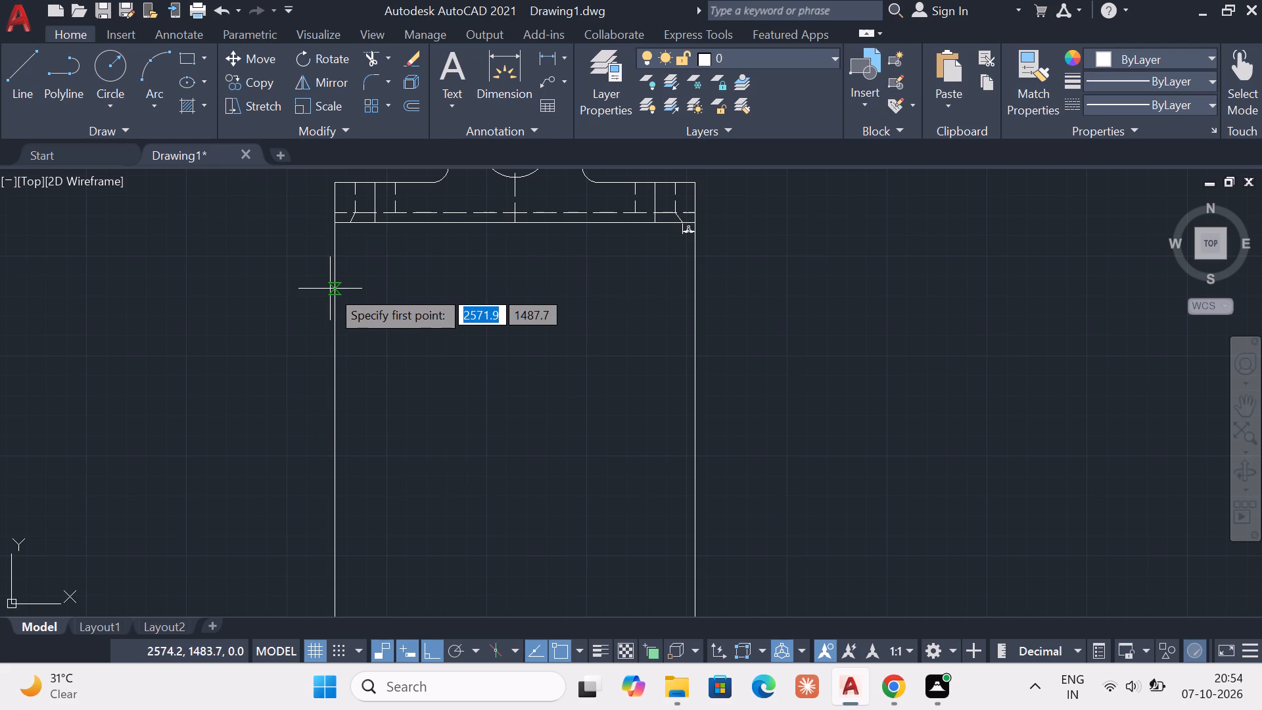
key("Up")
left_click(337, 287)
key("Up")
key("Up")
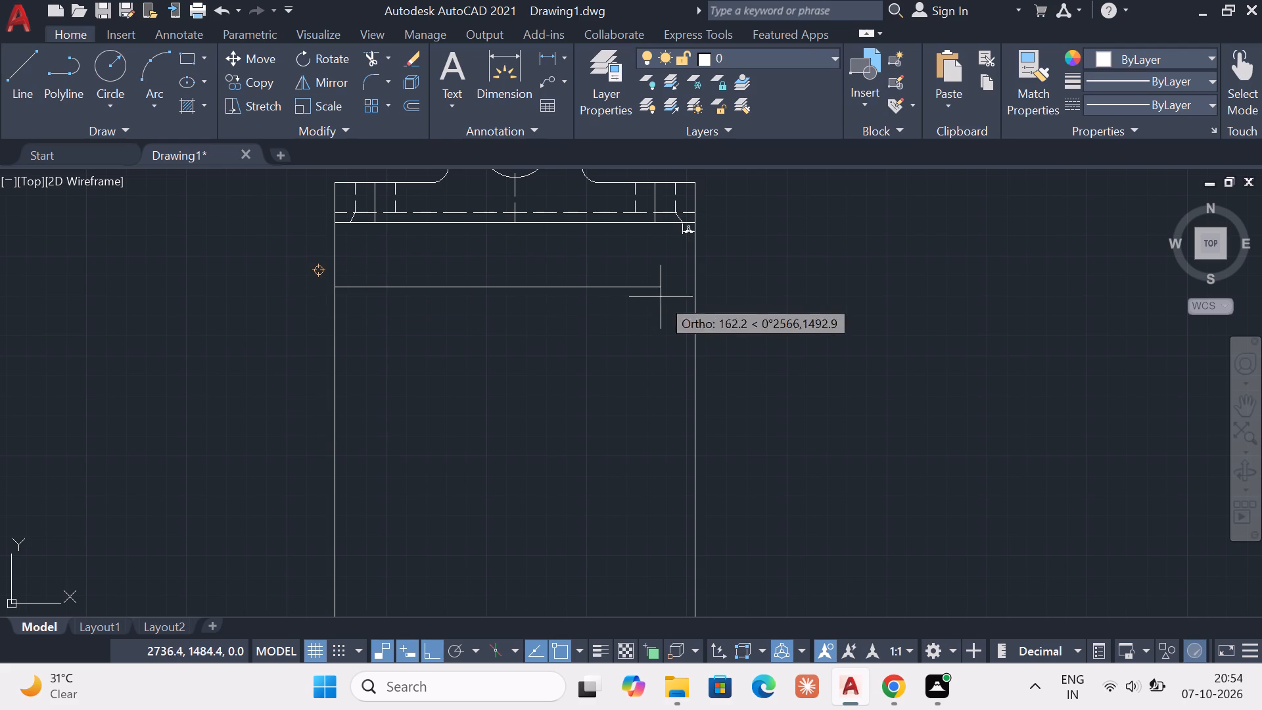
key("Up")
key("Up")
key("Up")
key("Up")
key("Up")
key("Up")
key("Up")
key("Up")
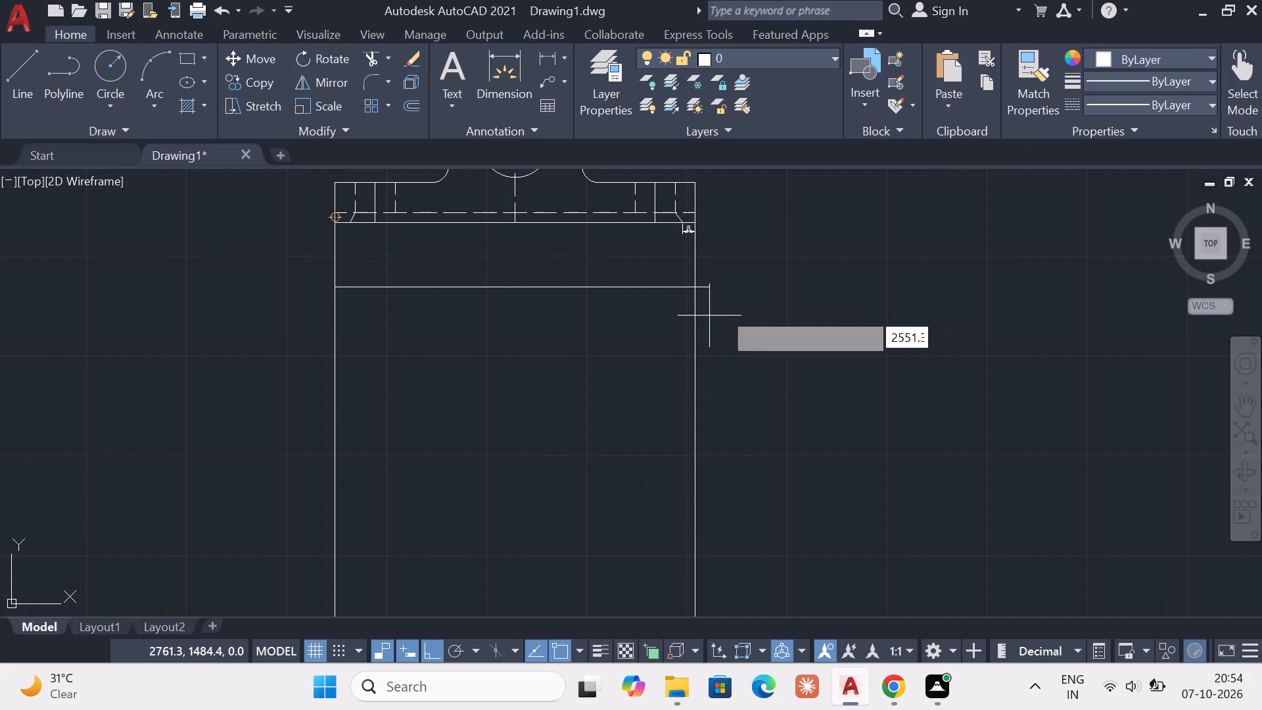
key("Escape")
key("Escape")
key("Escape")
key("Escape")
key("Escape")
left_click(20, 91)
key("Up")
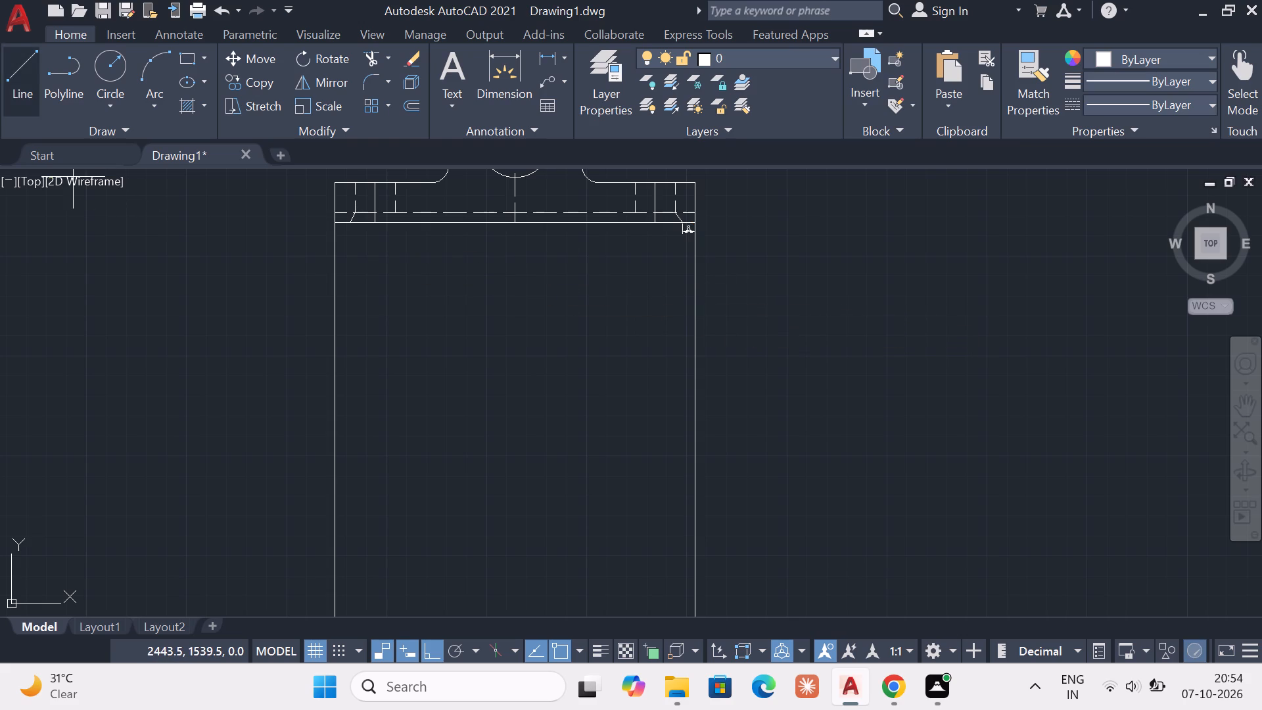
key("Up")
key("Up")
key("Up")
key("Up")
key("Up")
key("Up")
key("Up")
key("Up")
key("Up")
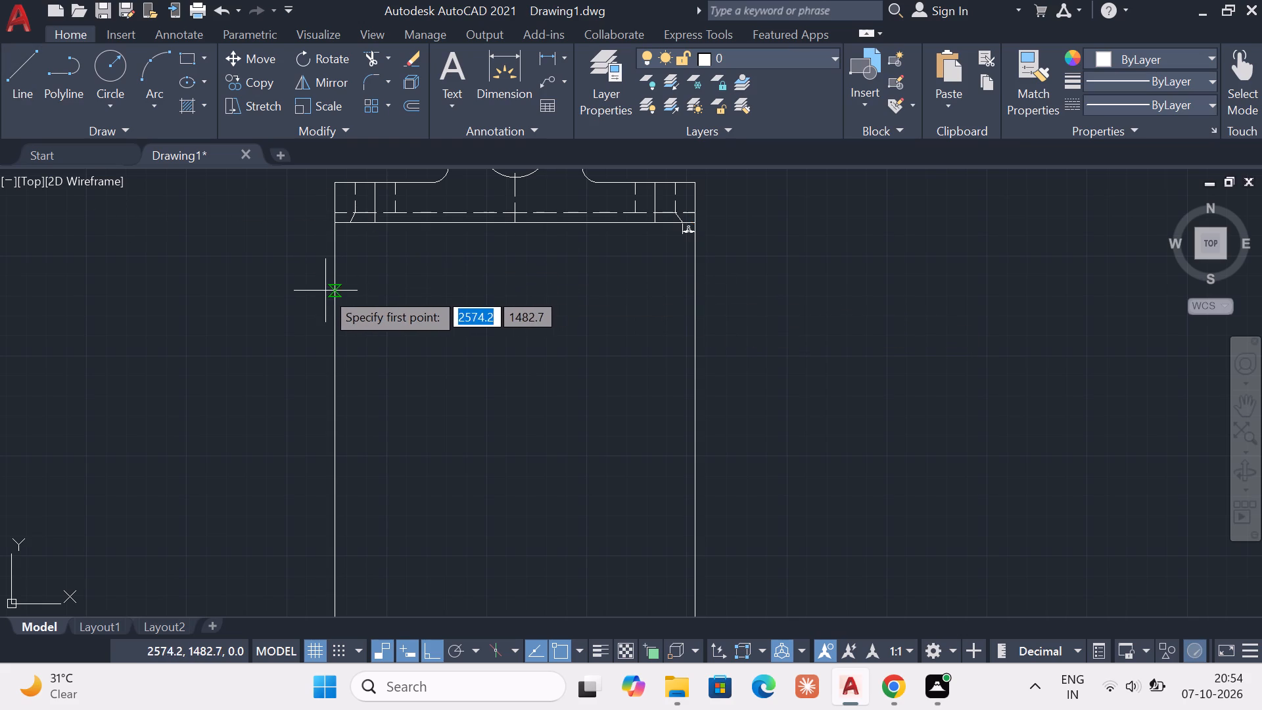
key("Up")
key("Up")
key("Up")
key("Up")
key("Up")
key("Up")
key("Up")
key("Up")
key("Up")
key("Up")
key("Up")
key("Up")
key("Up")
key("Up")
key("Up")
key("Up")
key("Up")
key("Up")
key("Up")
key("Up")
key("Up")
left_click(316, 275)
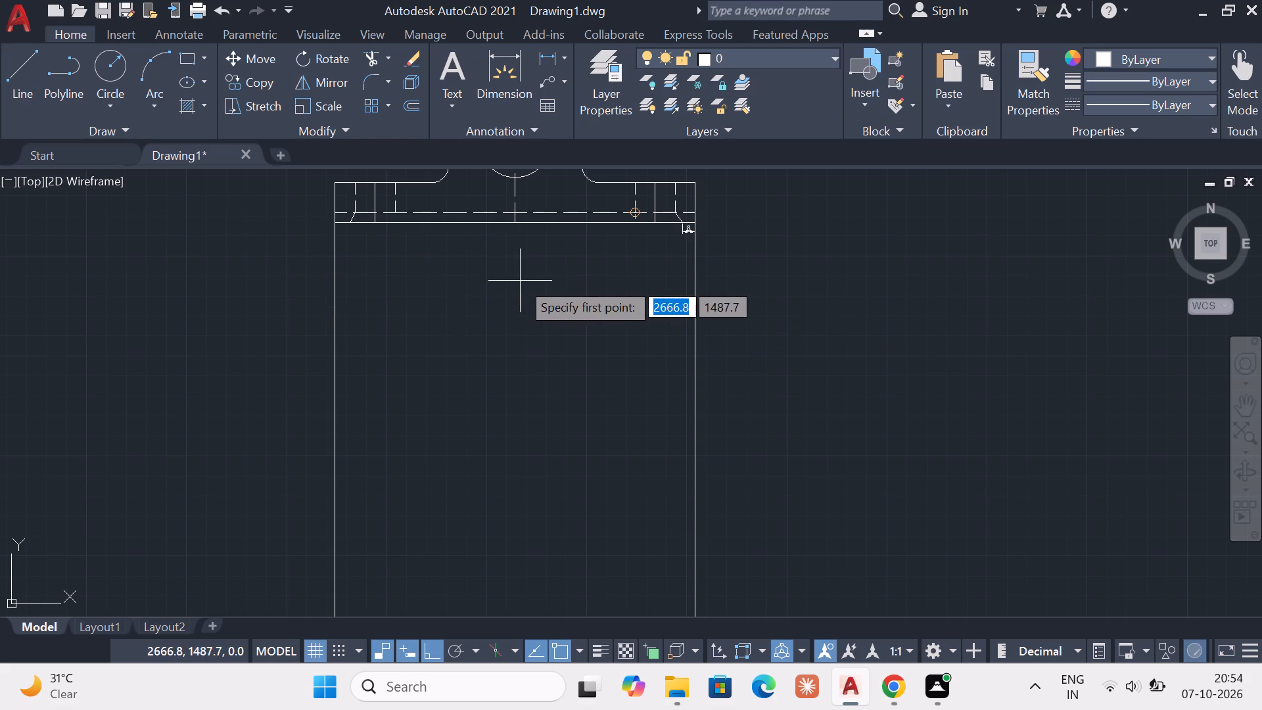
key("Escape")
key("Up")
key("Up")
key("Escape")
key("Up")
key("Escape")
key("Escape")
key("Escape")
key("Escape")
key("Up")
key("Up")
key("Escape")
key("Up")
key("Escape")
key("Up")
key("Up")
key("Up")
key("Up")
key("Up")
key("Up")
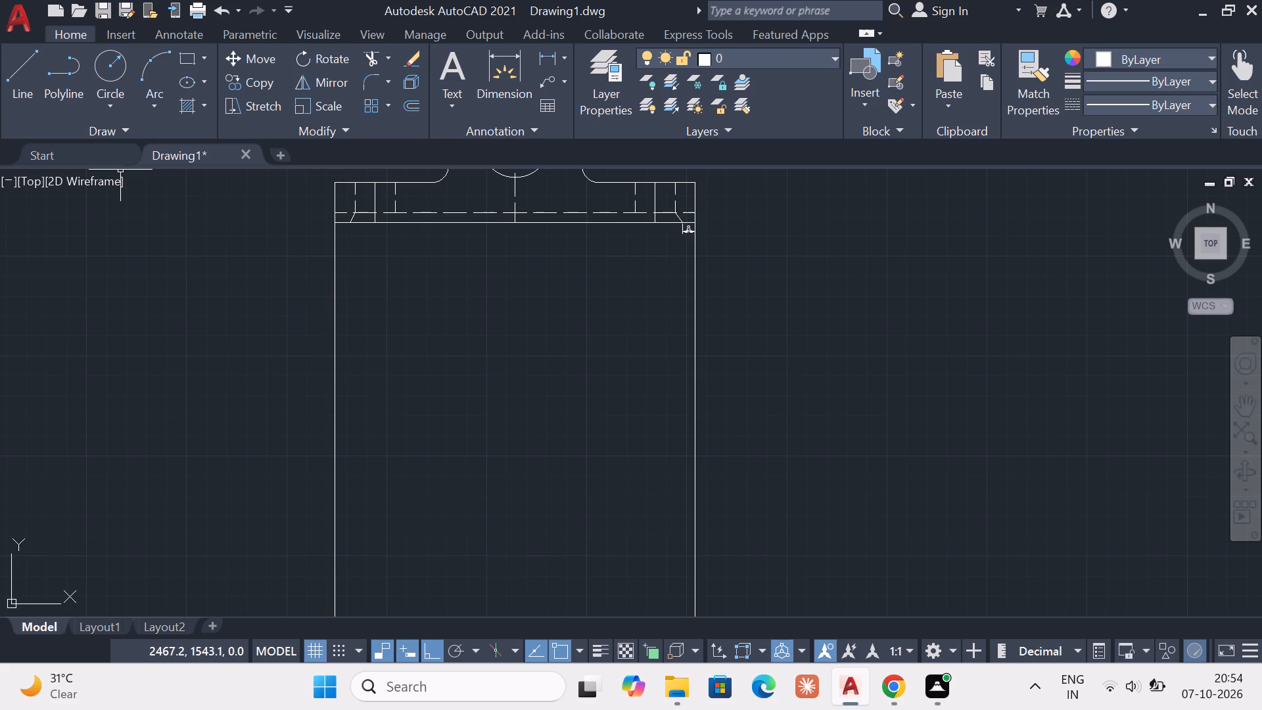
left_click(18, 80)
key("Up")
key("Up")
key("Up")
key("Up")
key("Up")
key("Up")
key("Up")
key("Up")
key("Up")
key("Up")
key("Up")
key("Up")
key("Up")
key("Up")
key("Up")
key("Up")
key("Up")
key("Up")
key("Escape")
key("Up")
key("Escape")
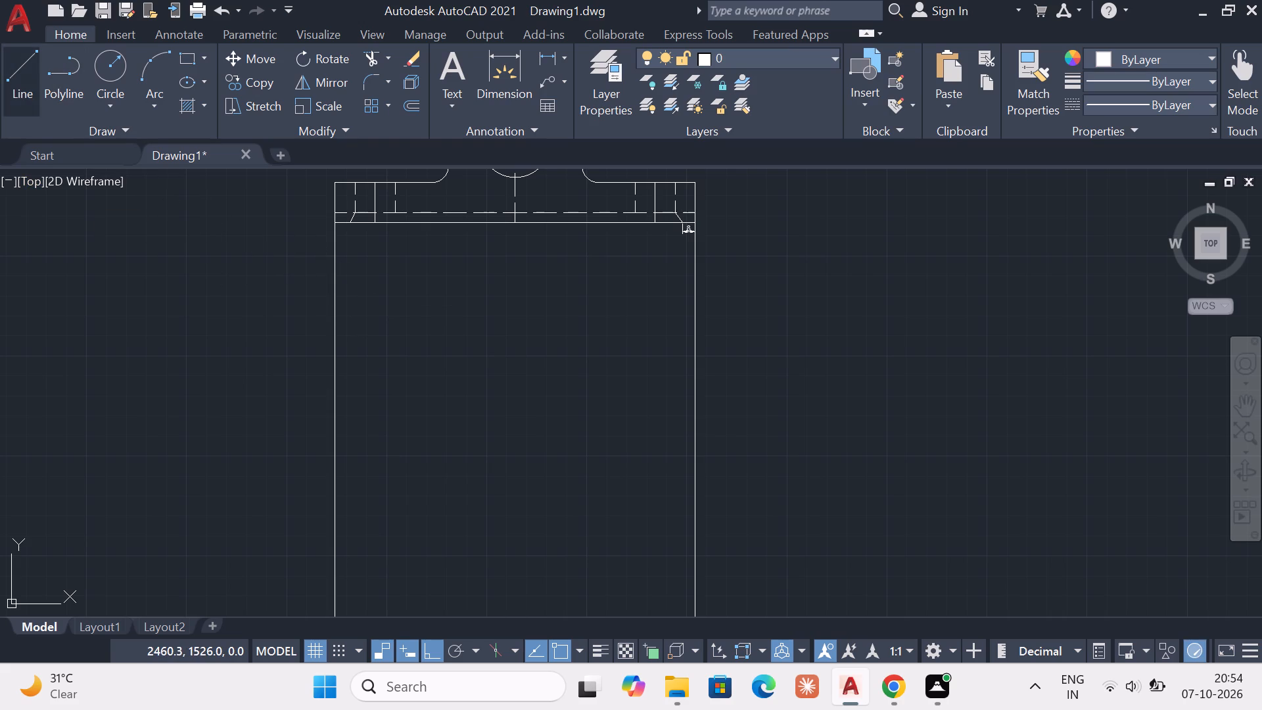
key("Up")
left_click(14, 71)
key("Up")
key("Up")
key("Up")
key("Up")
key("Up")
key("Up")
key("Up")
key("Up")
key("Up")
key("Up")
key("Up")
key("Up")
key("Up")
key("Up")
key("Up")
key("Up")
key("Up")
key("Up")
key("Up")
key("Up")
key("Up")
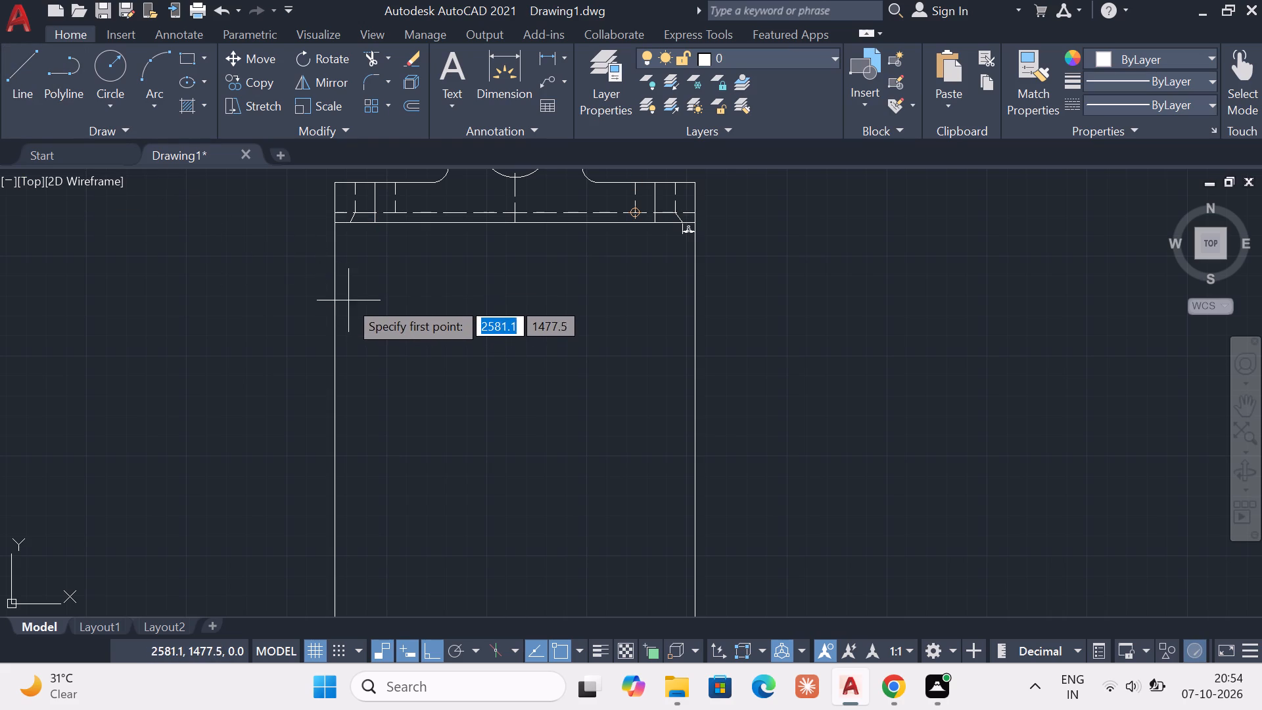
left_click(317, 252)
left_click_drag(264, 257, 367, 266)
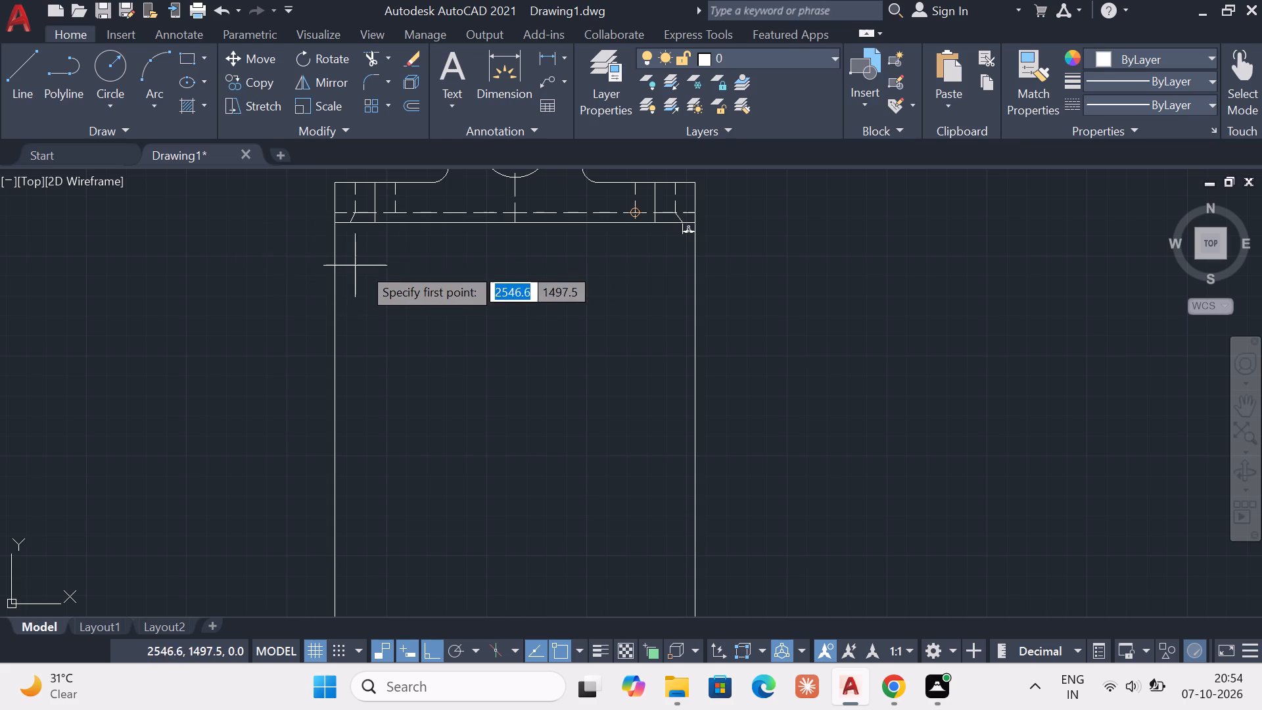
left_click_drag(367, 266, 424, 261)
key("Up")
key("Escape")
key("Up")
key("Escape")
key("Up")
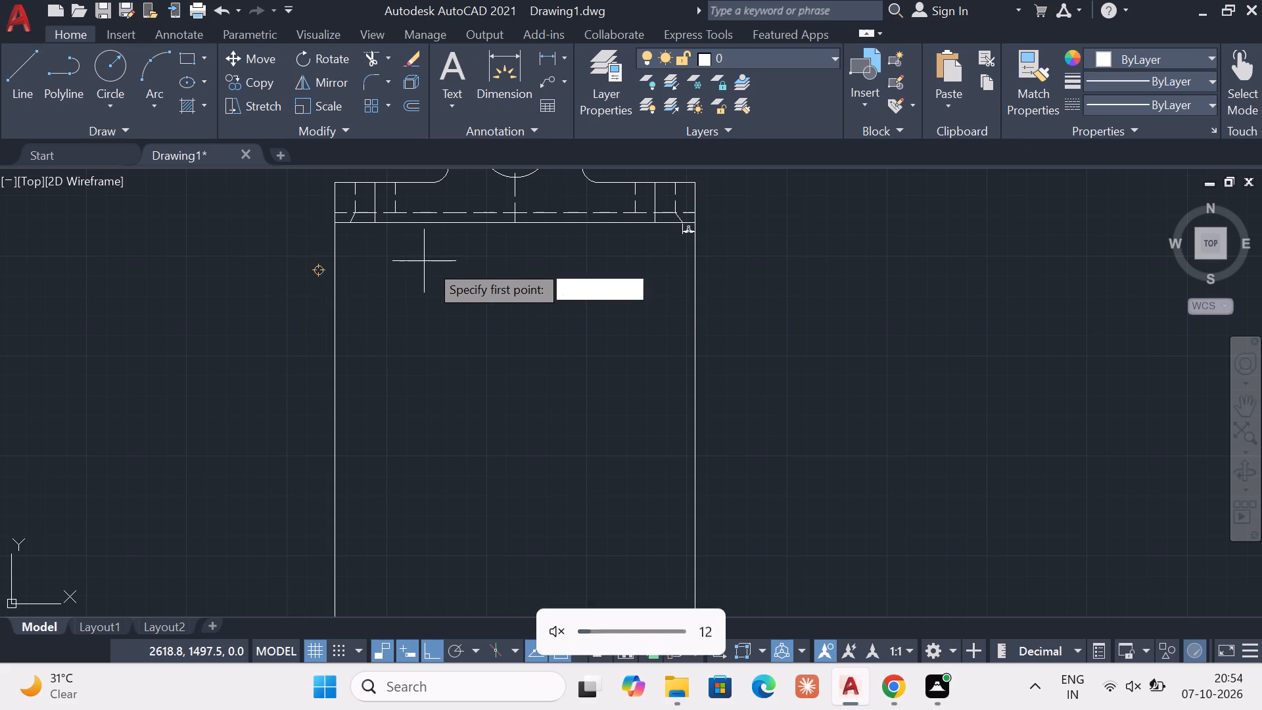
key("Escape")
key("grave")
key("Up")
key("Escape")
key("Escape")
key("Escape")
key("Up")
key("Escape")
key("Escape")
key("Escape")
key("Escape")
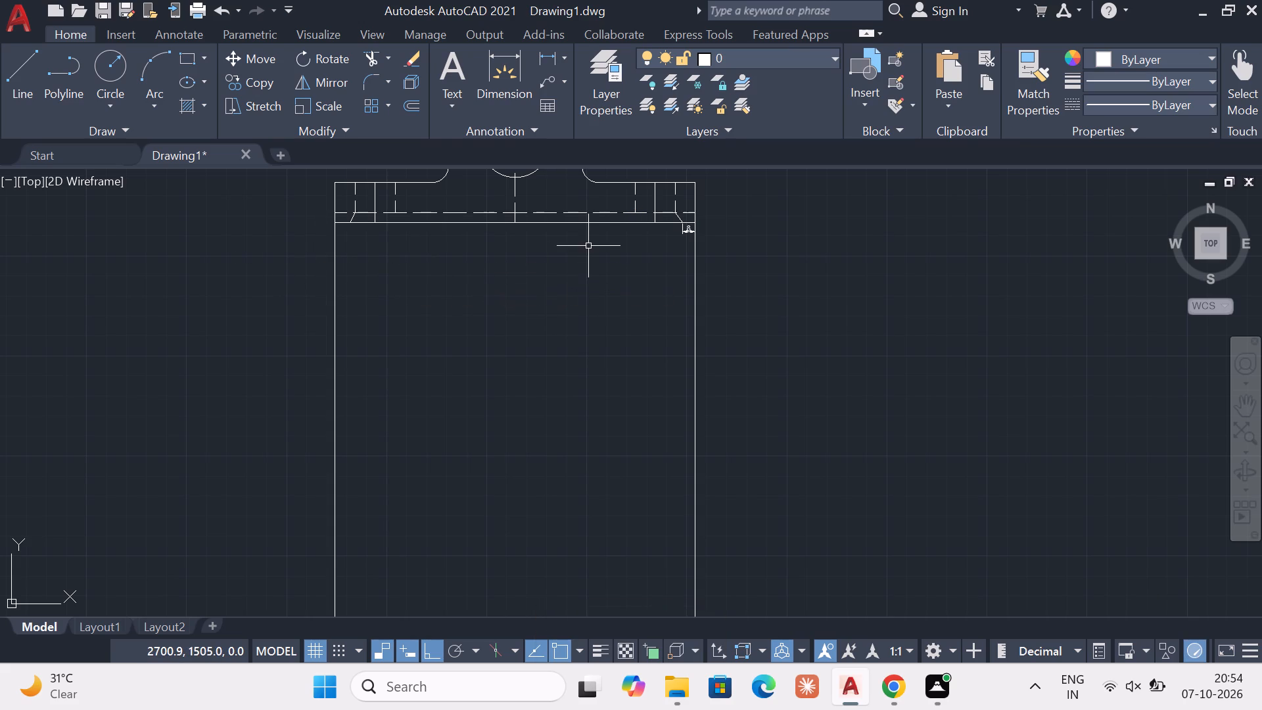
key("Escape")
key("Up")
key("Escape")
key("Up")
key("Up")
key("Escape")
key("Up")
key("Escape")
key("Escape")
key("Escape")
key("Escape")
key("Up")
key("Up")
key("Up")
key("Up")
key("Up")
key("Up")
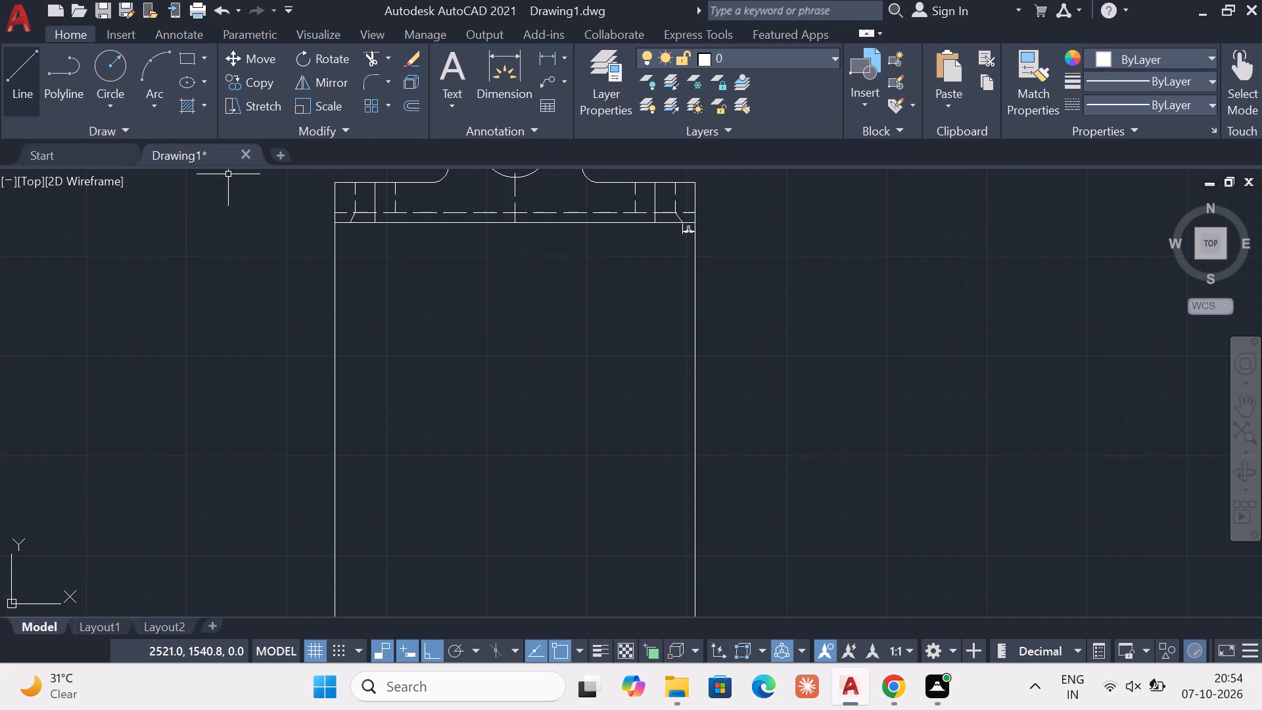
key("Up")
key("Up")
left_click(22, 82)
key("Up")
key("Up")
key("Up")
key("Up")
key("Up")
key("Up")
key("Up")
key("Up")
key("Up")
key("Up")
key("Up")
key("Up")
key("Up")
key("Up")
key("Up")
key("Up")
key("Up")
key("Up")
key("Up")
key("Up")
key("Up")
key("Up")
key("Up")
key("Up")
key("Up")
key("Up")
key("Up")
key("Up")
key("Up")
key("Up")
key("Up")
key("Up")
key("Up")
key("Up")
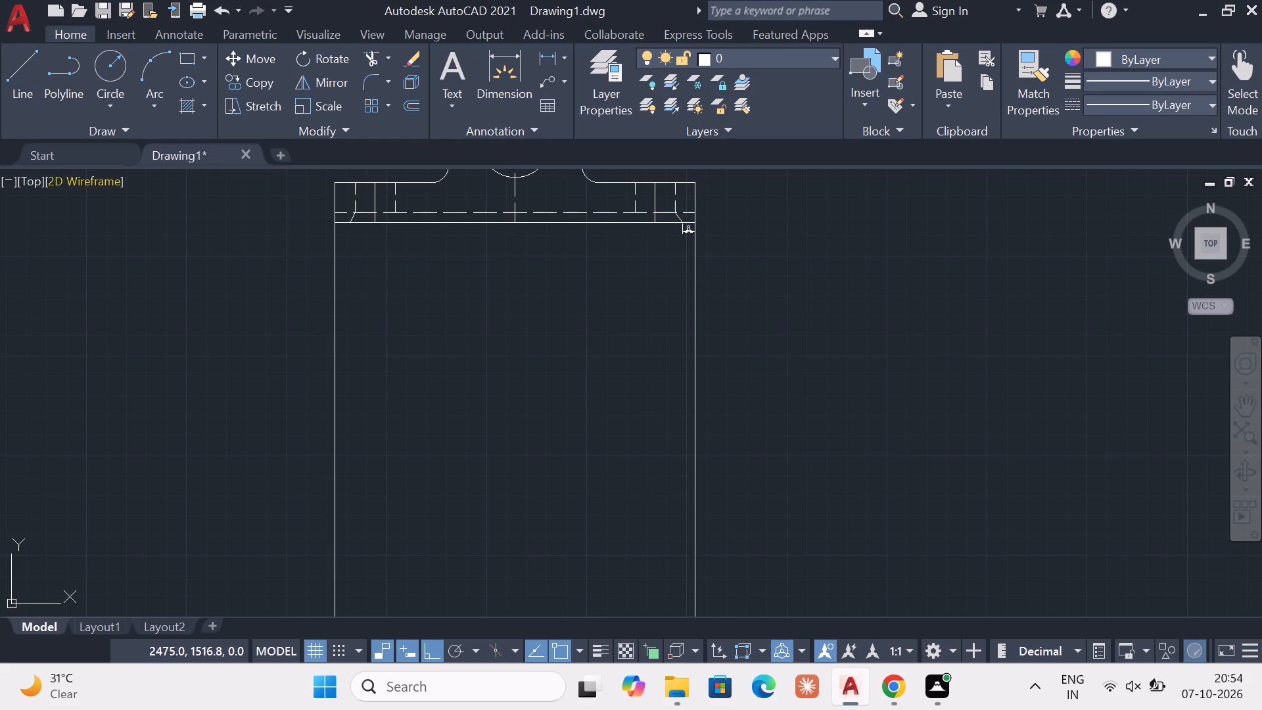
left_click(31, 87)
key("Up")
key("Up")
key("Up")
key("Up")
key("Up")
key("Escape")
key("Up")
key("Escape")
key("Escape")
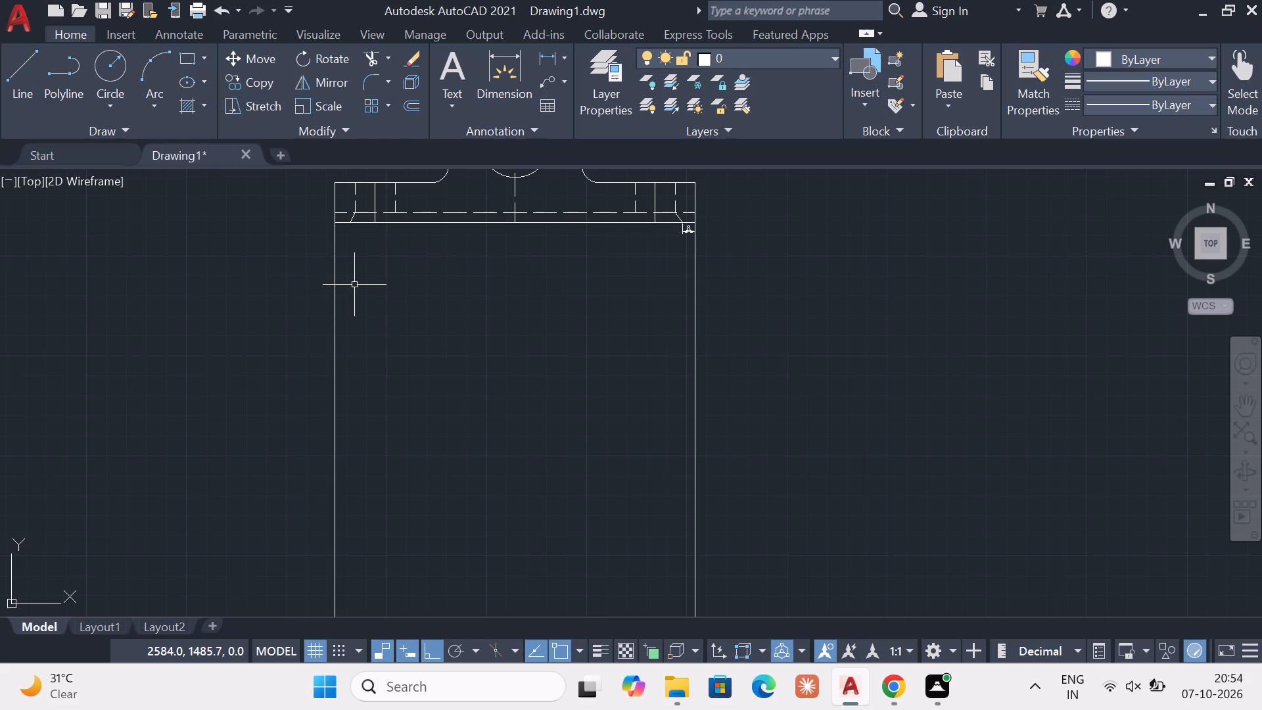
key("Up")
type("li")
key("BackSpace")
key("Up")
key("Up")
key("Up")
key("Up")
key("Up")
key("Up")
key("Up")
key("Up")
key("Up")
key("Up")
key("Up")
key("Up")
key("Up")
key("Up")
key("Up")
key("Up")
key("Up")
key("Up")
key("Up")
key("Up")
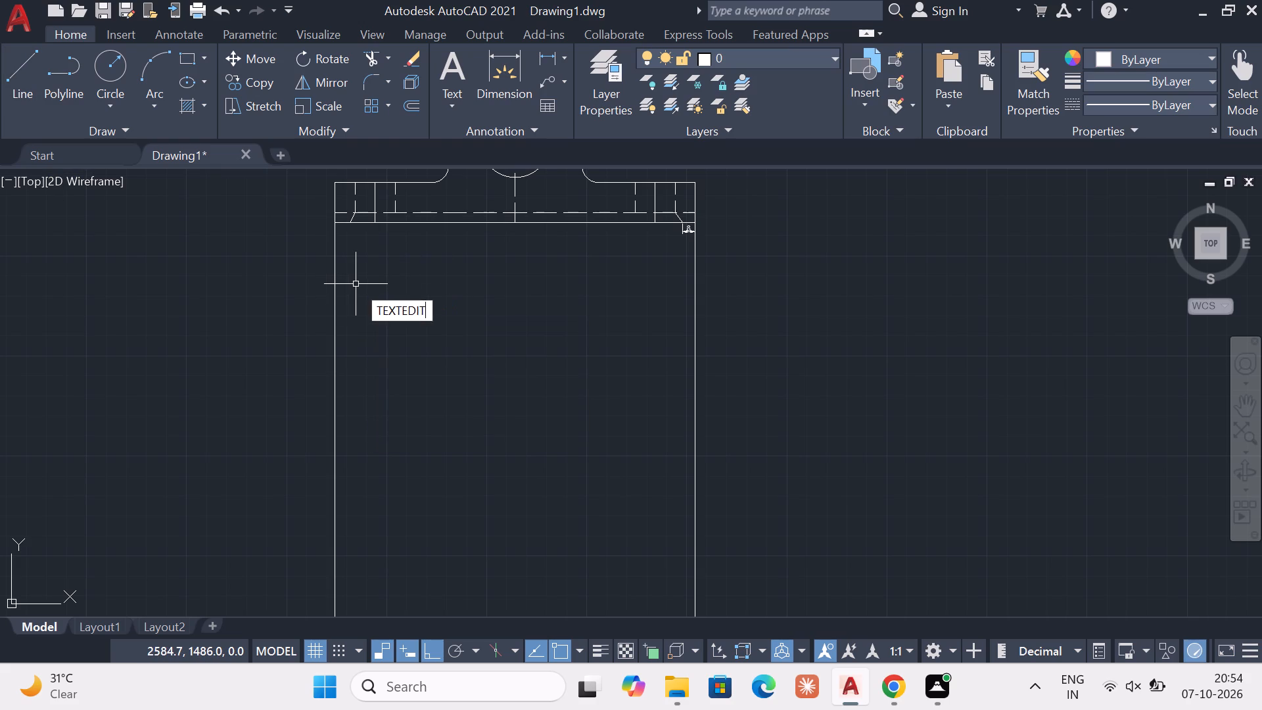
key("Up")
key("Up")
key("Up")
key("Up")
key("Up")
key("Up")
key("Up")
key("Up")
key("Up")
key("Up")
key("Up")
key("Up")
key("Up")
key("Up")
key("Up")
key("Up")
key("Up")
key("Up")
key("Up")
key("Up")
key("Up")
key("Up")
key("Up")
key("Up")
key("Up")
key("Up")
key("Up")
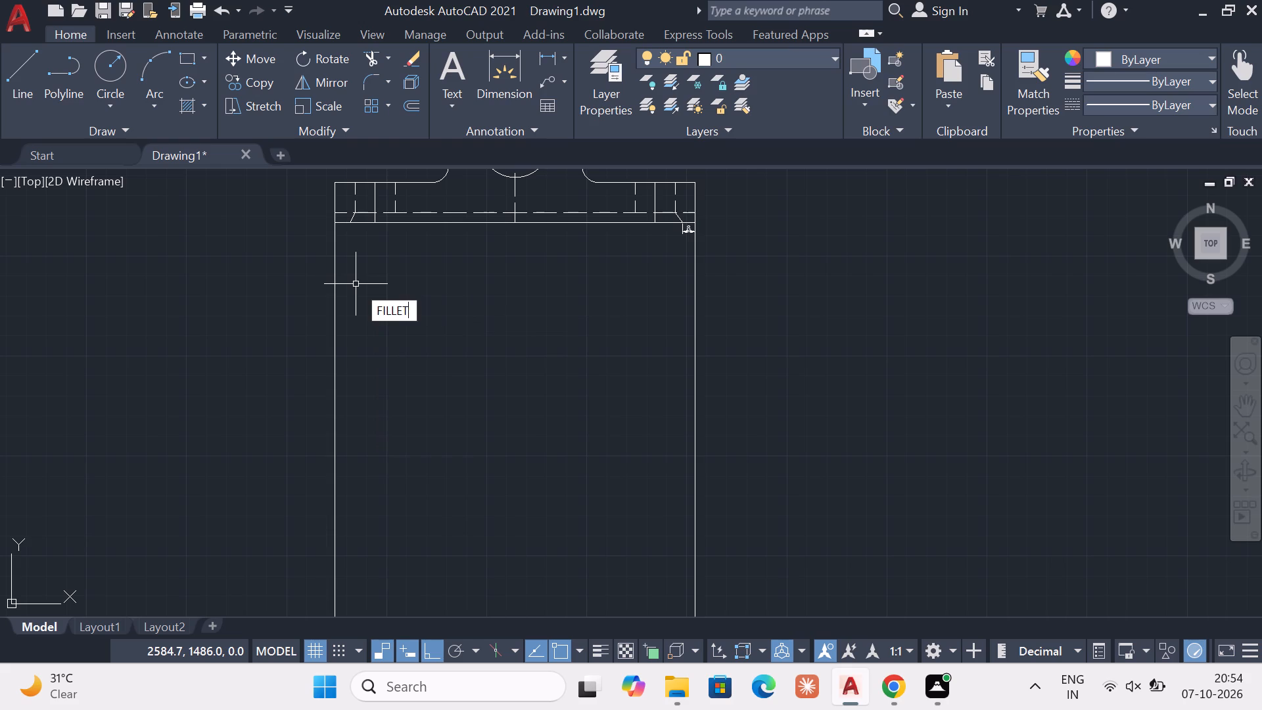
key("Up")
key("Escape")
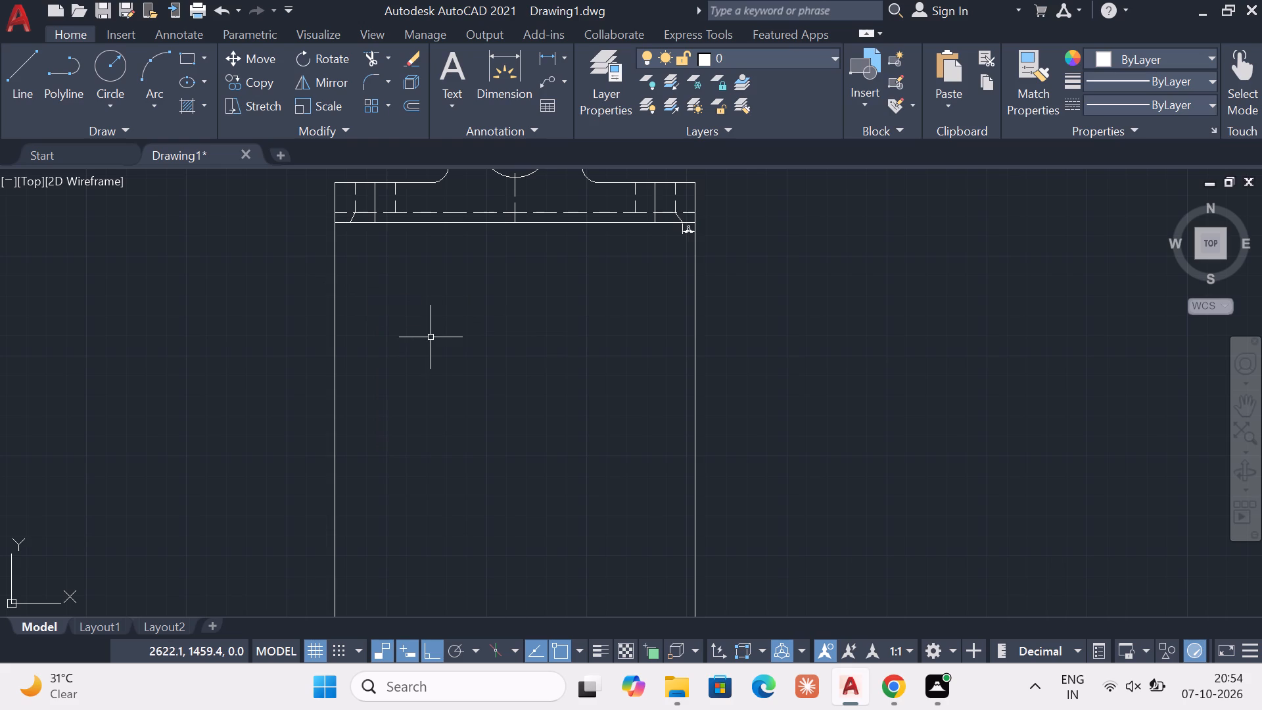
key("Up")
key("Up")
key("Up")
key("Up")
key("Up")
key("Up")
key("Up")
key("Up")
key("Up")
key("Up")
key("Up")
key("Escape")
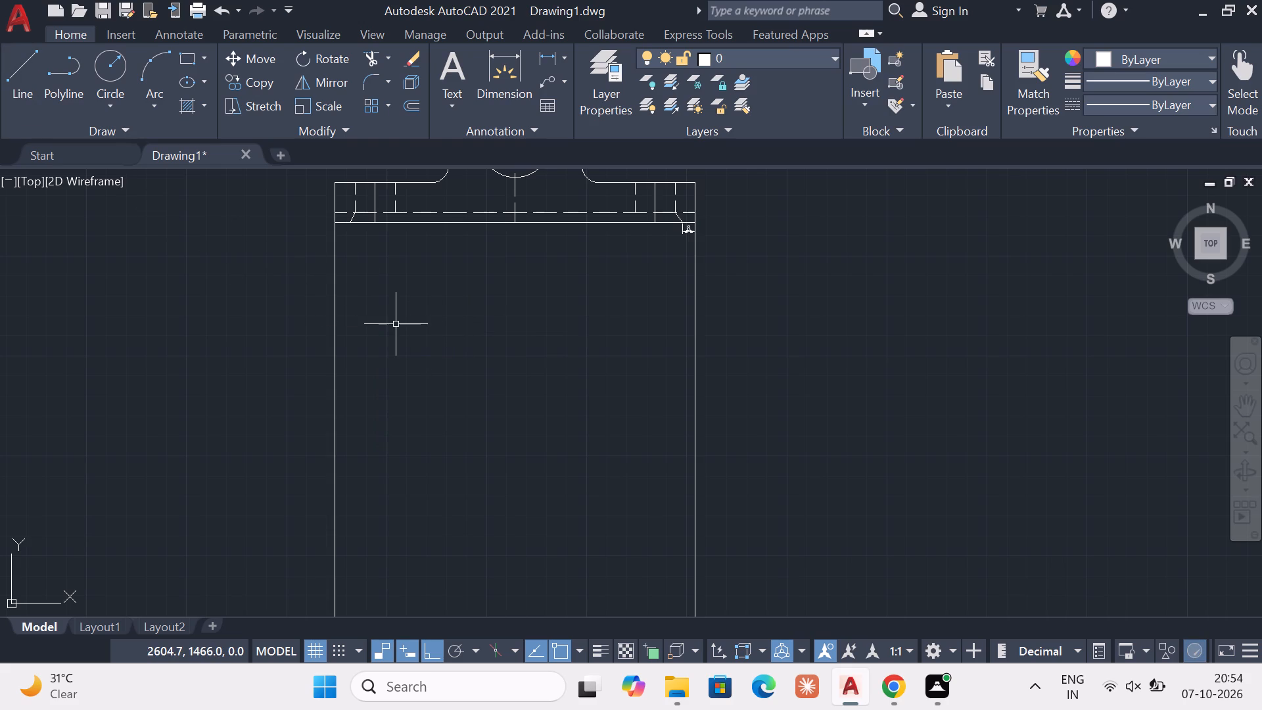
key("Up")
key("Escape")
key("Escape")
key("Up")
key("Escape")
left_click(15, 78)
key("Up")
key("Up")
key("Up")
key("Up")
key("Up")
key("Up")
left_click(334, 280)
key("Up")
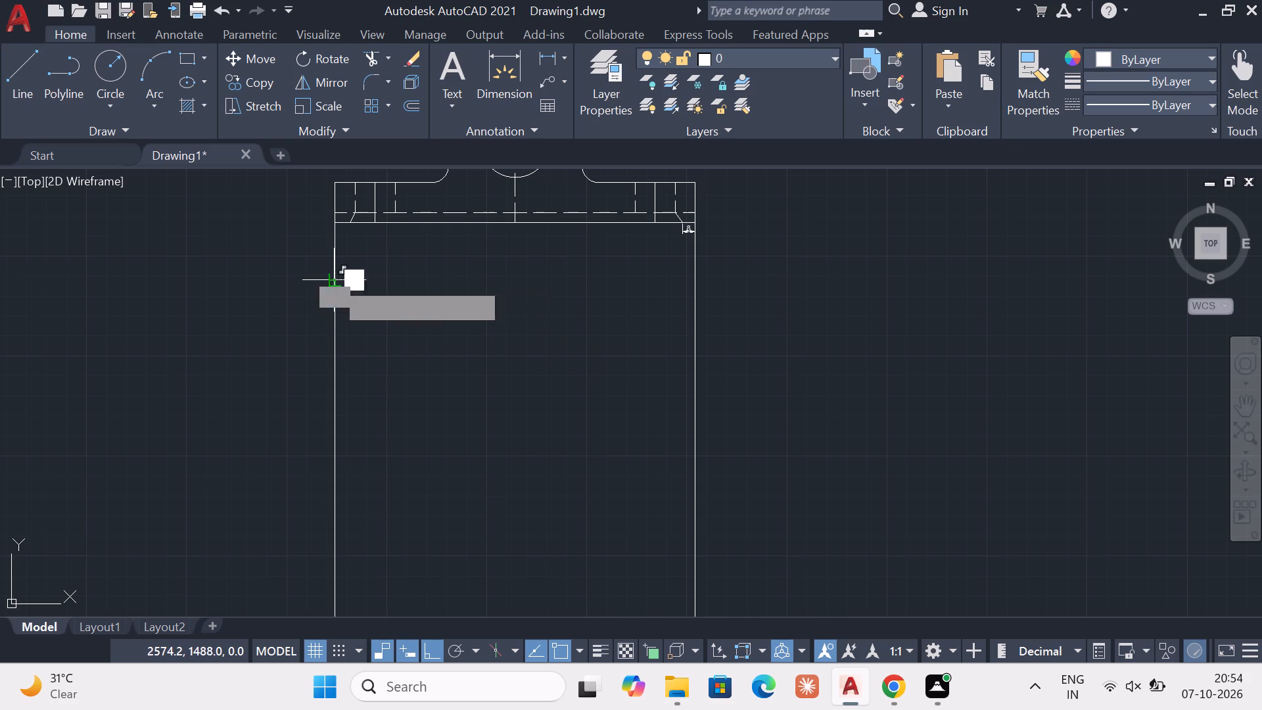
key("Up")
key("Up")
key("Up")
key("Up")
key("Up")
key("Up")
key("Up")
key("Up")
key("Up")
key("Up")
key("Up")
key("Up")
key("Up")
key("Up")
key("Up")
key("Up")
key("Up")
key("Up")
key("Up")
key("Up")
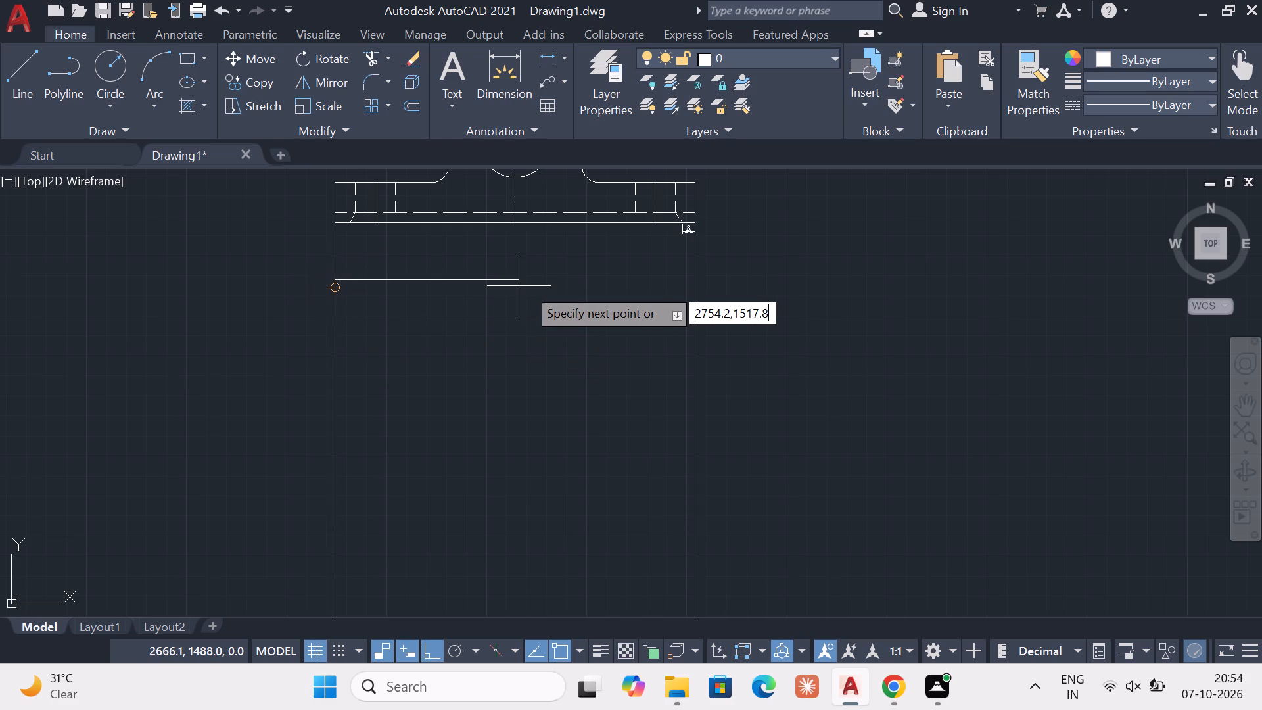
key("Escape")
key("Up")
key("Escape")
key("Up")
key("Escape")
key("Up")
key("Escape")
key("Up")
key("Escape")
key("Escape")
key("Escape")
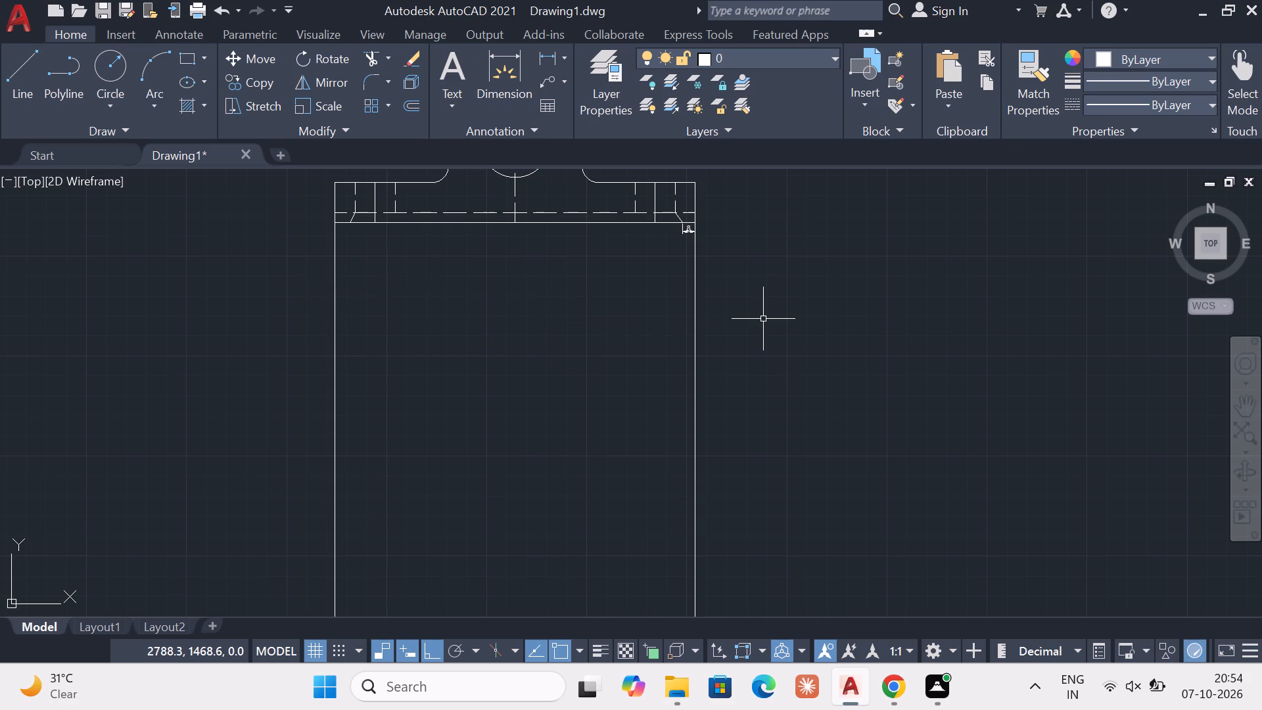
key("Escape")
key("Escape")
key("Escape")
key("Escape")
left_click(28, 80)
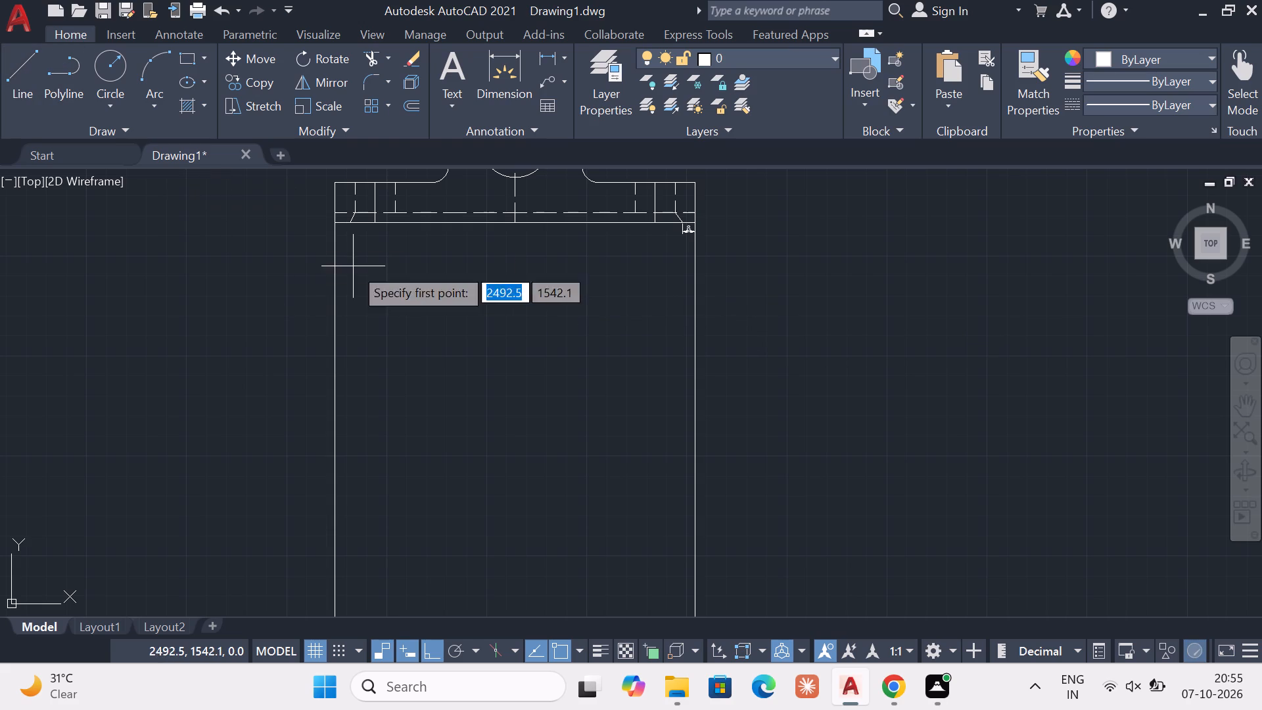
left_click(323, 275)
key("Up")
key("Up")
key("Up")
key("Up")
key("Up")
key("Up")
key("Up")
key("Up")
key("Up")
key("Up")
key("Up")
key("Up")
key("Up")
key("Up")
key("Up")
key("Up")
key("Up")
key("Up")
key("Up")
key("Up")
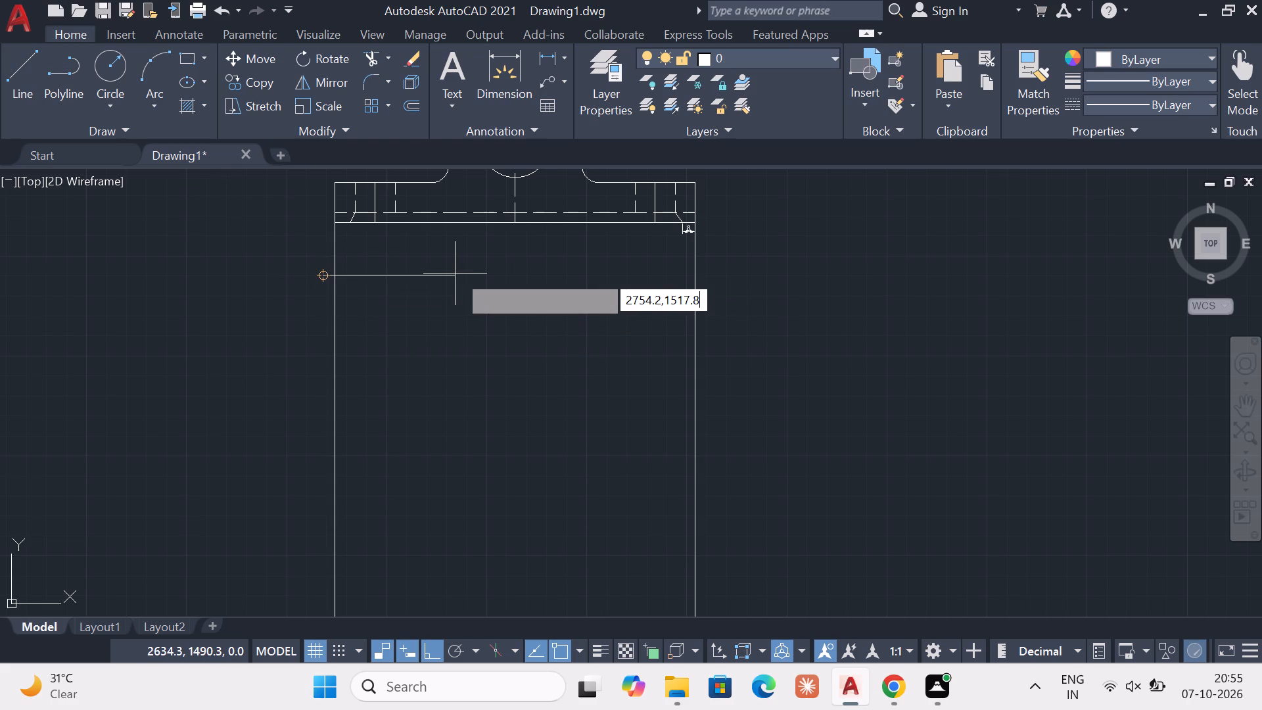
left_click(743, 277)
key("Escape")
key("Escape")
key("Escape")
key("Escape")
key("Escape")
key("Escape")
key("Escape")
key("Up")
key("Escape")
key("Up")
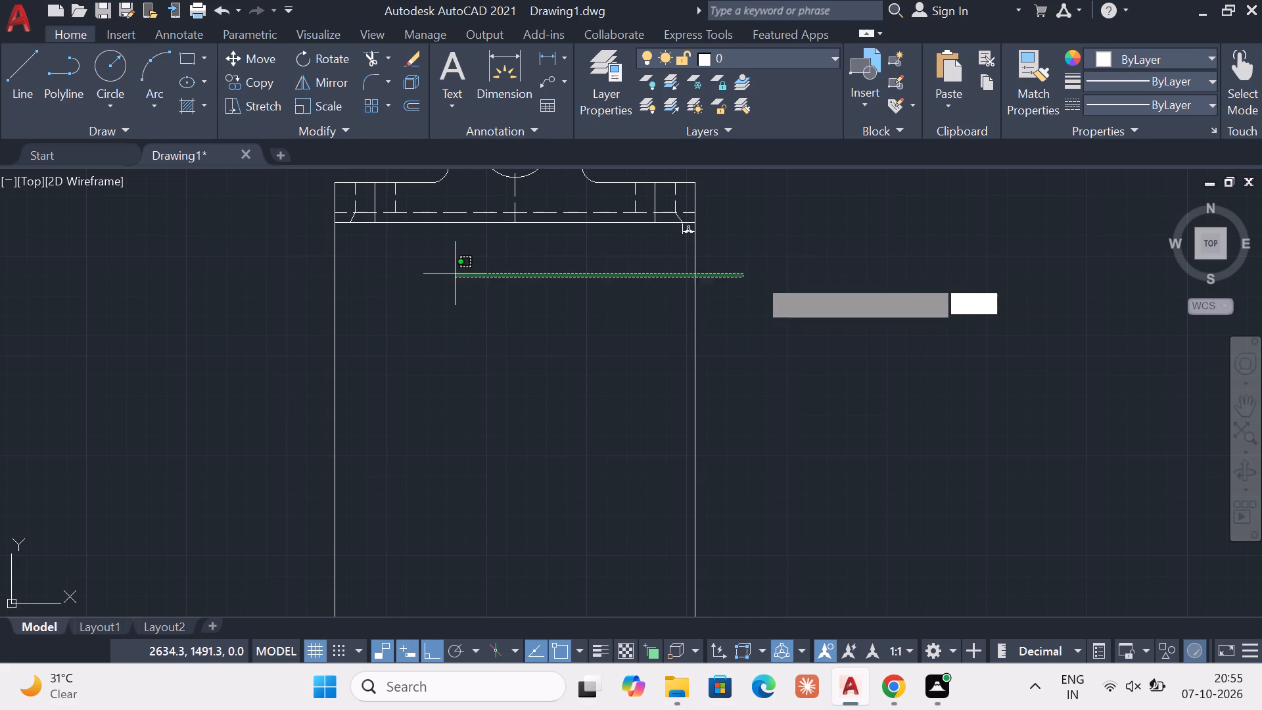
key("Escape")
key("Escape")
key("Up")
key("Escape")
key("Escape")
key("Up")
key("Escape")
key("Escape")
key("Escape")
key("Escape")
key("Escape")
Draw a horizontal line about 207 units long below the bracket's base, crossing both vertical rays and extending slightly past each.
left_click(14, 77)
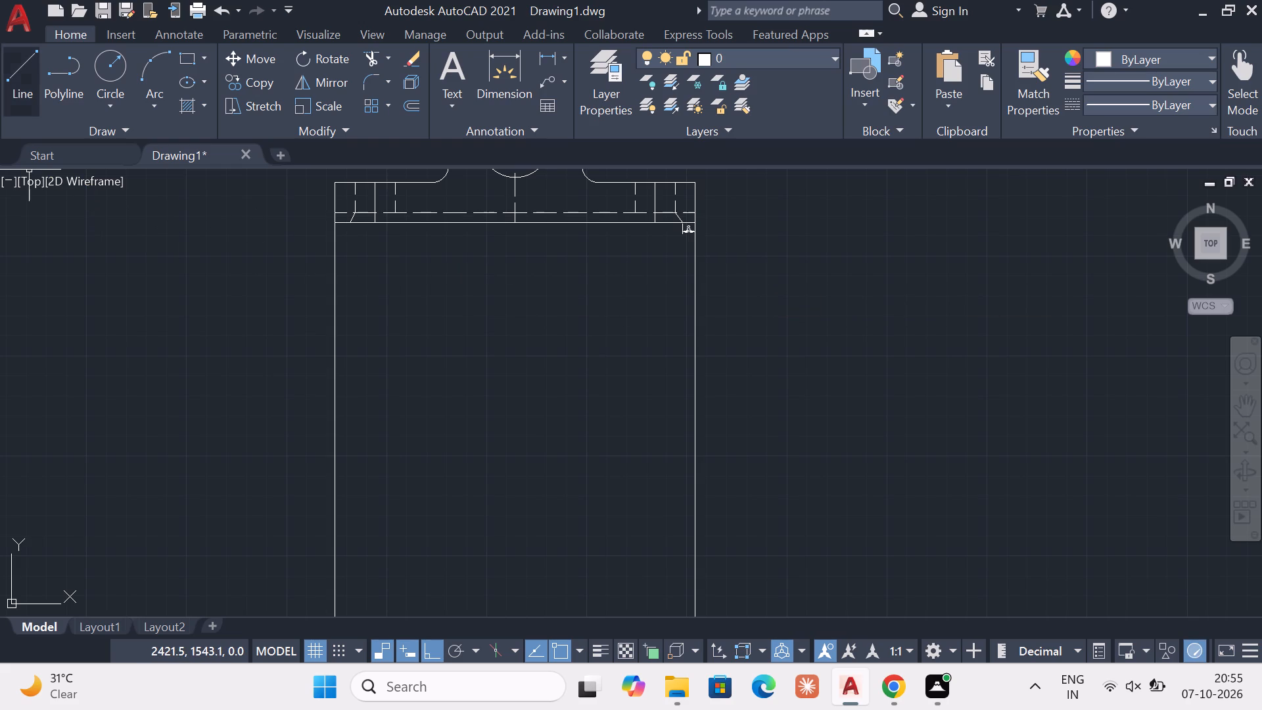
left_click(322, 285)
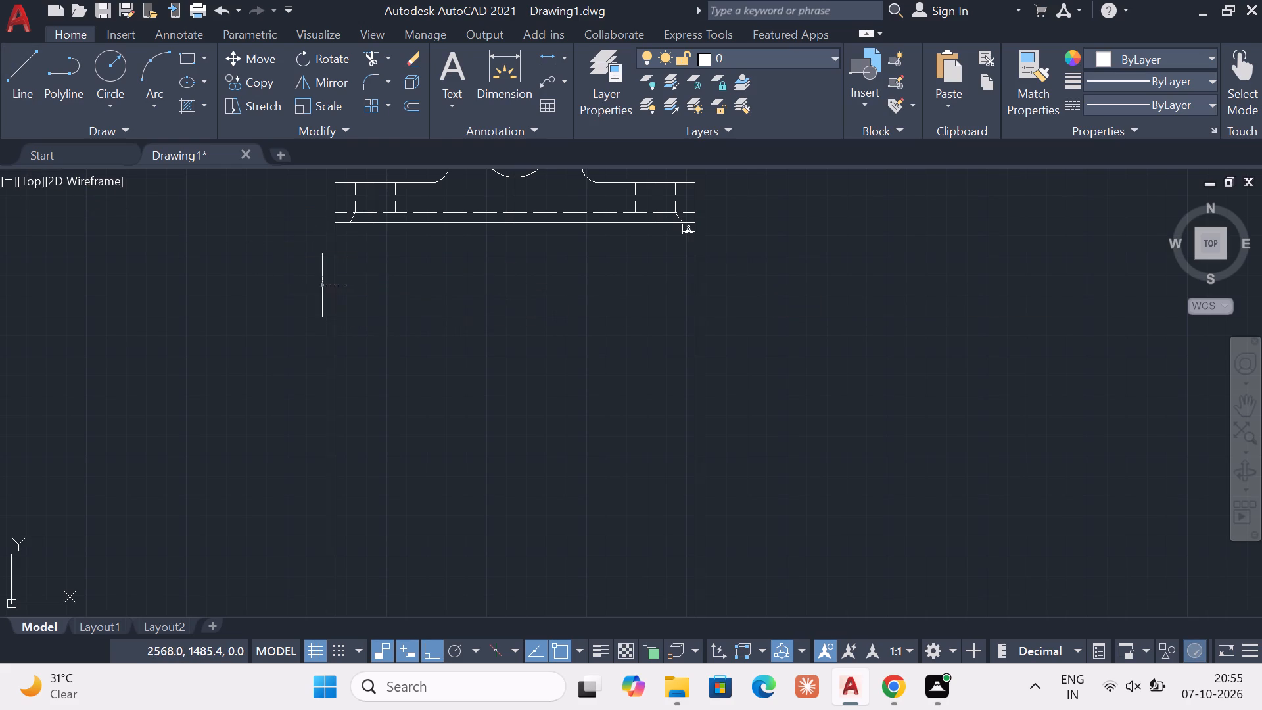
left_click(736, 283)
key("Escape")
key("Escape")
key("Up")
key("Up")
key("Up")
key("Escape")
key("Up")
key("Escape")
key("Escape")
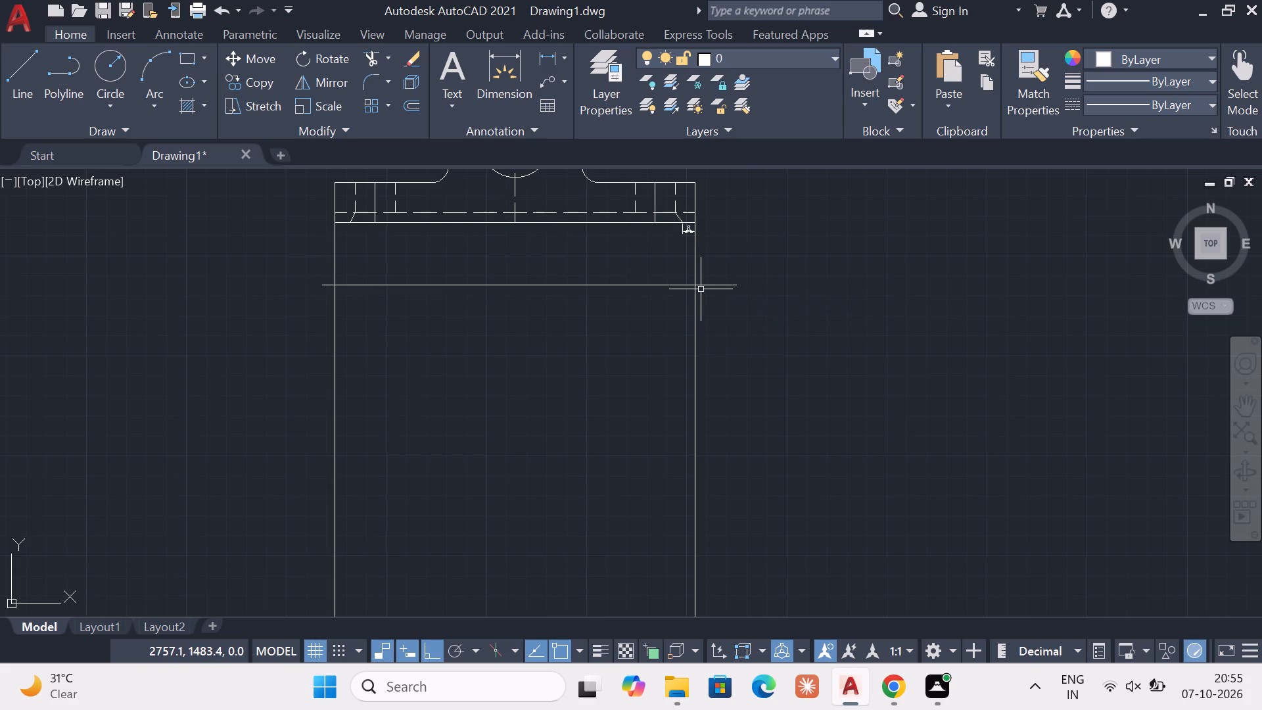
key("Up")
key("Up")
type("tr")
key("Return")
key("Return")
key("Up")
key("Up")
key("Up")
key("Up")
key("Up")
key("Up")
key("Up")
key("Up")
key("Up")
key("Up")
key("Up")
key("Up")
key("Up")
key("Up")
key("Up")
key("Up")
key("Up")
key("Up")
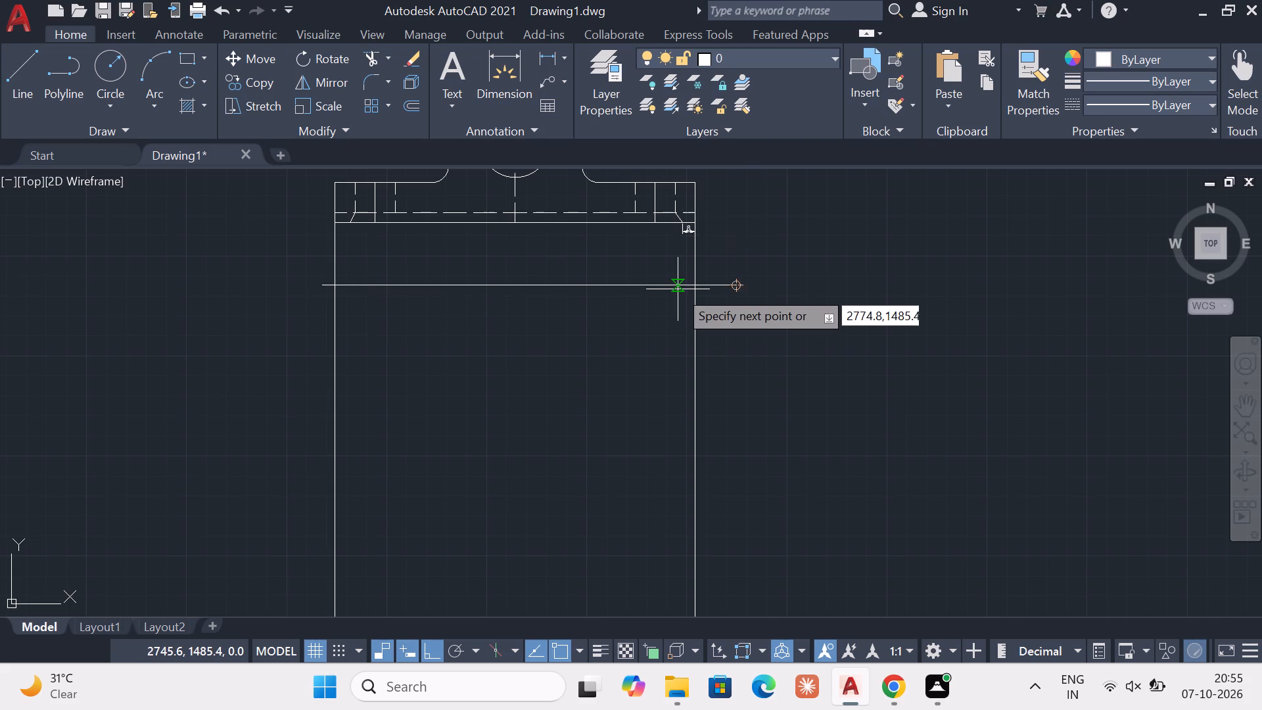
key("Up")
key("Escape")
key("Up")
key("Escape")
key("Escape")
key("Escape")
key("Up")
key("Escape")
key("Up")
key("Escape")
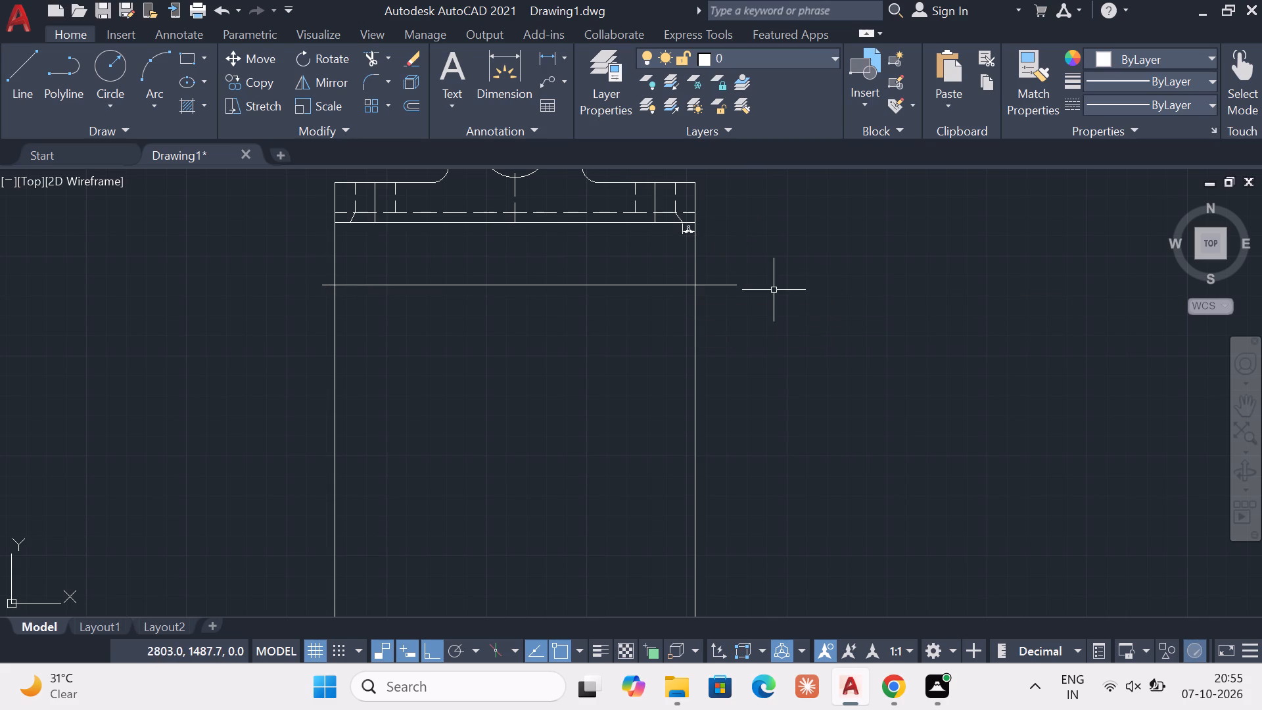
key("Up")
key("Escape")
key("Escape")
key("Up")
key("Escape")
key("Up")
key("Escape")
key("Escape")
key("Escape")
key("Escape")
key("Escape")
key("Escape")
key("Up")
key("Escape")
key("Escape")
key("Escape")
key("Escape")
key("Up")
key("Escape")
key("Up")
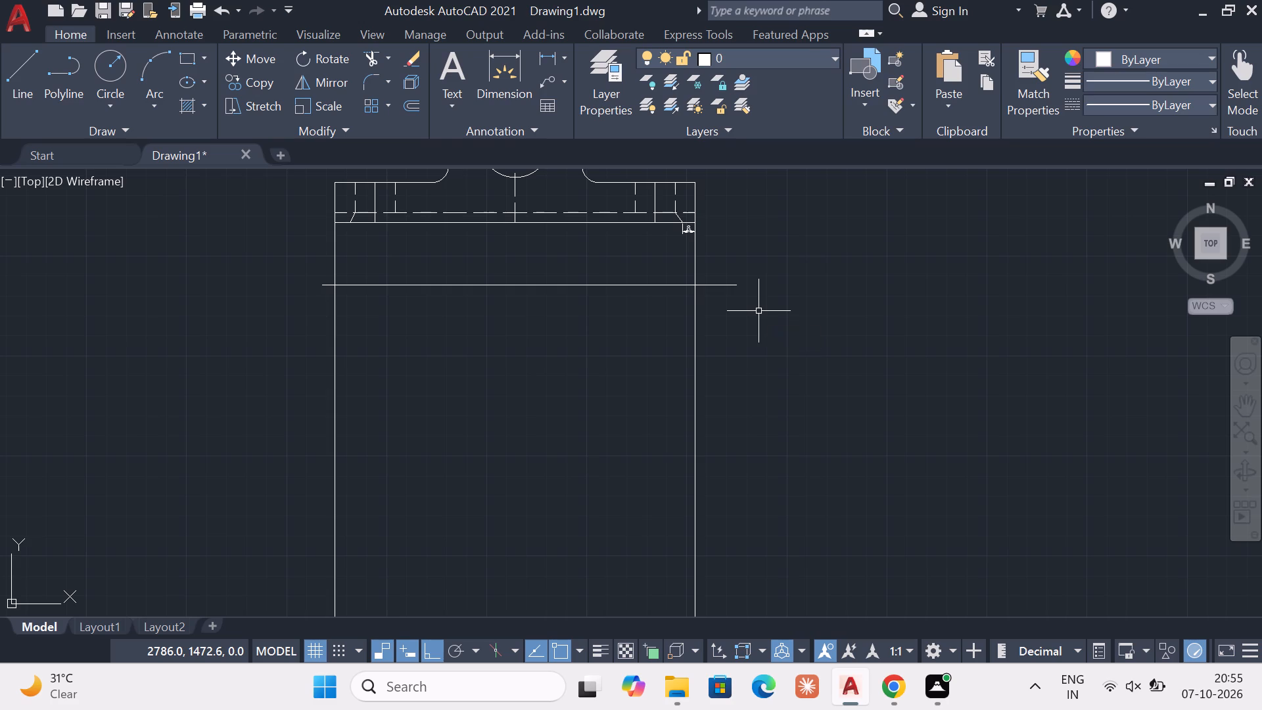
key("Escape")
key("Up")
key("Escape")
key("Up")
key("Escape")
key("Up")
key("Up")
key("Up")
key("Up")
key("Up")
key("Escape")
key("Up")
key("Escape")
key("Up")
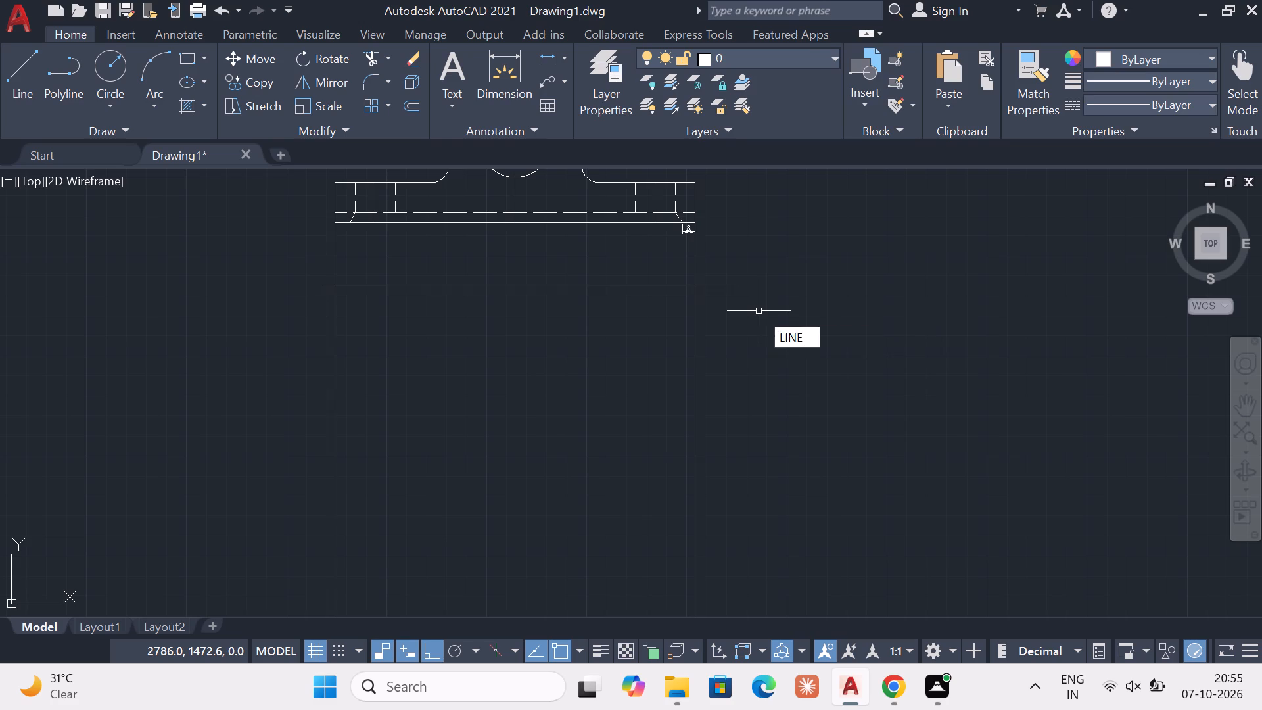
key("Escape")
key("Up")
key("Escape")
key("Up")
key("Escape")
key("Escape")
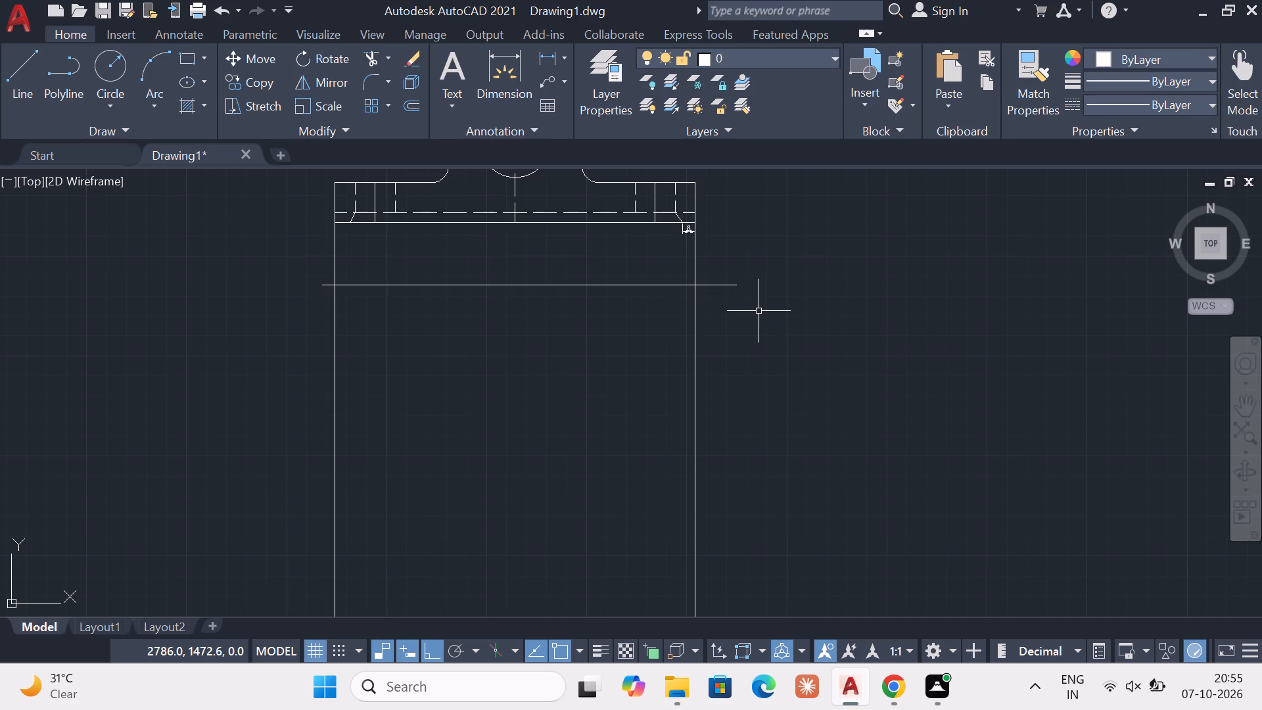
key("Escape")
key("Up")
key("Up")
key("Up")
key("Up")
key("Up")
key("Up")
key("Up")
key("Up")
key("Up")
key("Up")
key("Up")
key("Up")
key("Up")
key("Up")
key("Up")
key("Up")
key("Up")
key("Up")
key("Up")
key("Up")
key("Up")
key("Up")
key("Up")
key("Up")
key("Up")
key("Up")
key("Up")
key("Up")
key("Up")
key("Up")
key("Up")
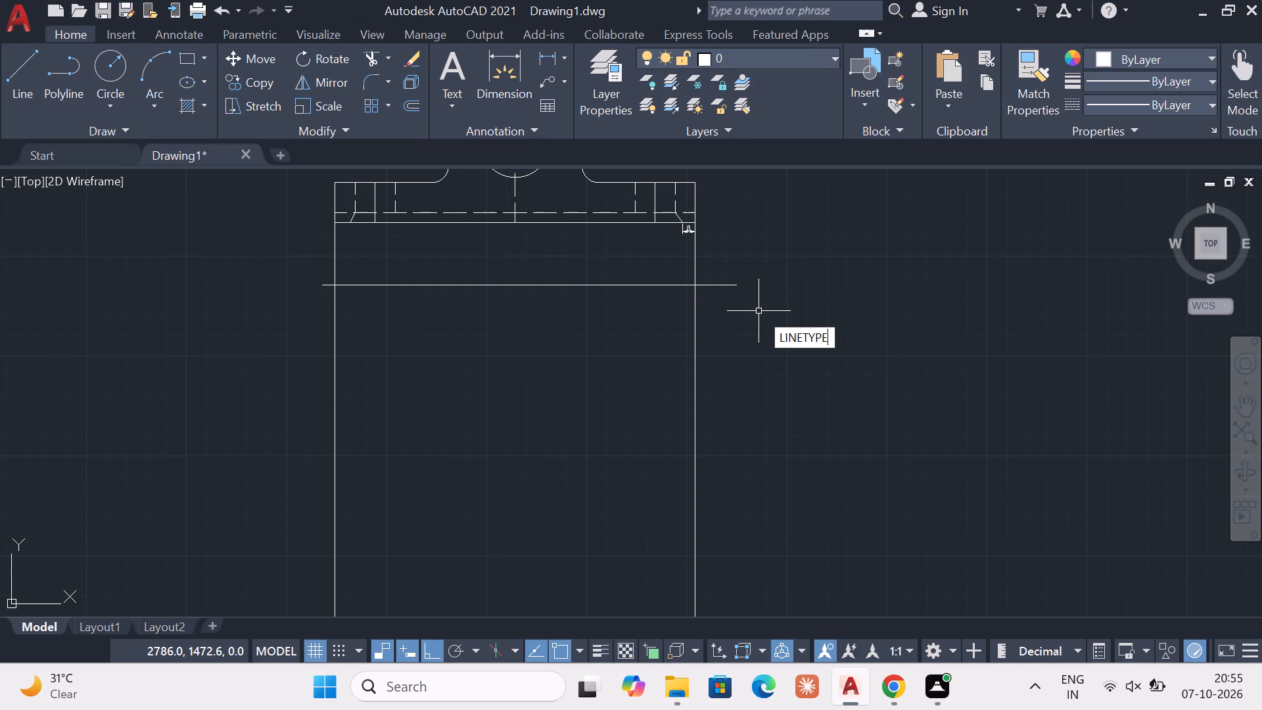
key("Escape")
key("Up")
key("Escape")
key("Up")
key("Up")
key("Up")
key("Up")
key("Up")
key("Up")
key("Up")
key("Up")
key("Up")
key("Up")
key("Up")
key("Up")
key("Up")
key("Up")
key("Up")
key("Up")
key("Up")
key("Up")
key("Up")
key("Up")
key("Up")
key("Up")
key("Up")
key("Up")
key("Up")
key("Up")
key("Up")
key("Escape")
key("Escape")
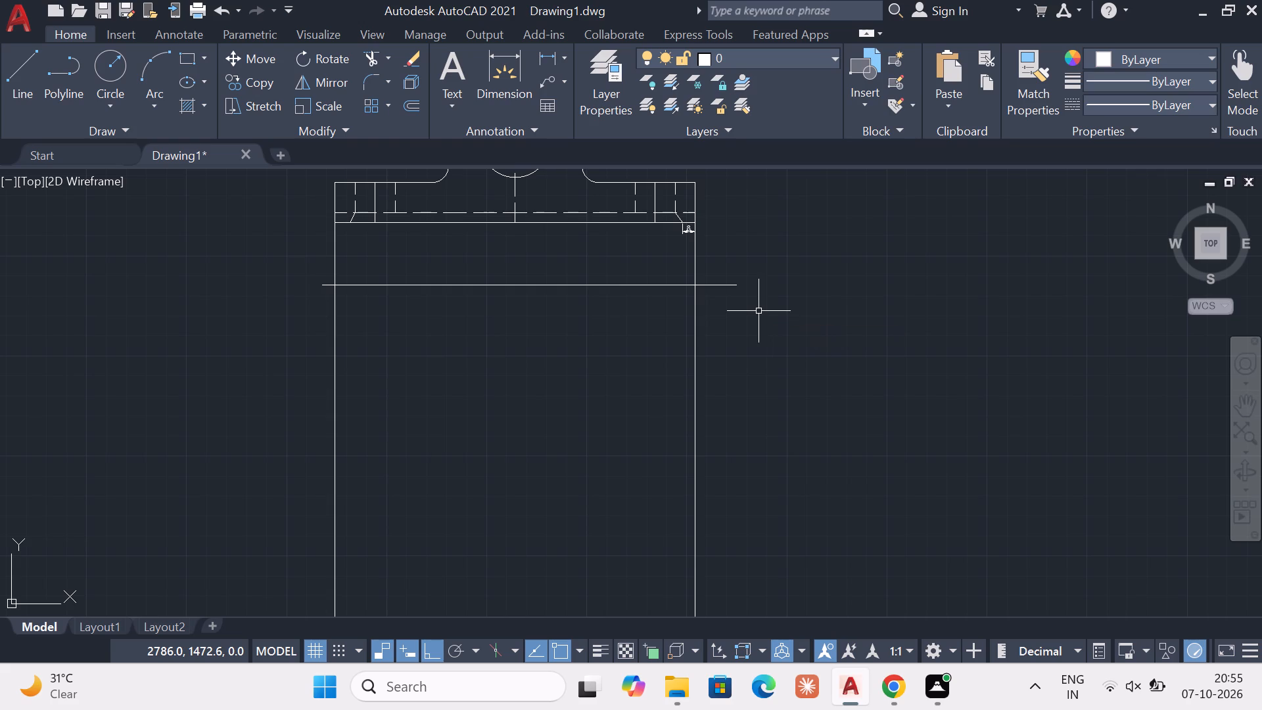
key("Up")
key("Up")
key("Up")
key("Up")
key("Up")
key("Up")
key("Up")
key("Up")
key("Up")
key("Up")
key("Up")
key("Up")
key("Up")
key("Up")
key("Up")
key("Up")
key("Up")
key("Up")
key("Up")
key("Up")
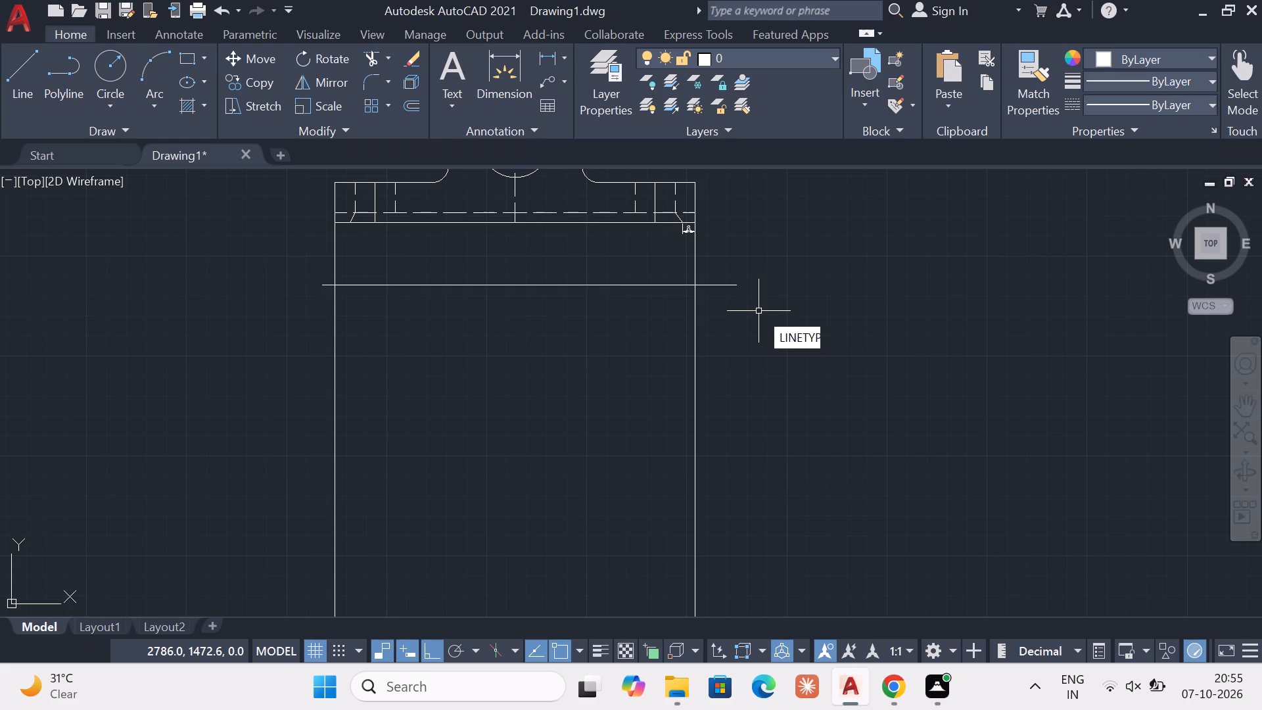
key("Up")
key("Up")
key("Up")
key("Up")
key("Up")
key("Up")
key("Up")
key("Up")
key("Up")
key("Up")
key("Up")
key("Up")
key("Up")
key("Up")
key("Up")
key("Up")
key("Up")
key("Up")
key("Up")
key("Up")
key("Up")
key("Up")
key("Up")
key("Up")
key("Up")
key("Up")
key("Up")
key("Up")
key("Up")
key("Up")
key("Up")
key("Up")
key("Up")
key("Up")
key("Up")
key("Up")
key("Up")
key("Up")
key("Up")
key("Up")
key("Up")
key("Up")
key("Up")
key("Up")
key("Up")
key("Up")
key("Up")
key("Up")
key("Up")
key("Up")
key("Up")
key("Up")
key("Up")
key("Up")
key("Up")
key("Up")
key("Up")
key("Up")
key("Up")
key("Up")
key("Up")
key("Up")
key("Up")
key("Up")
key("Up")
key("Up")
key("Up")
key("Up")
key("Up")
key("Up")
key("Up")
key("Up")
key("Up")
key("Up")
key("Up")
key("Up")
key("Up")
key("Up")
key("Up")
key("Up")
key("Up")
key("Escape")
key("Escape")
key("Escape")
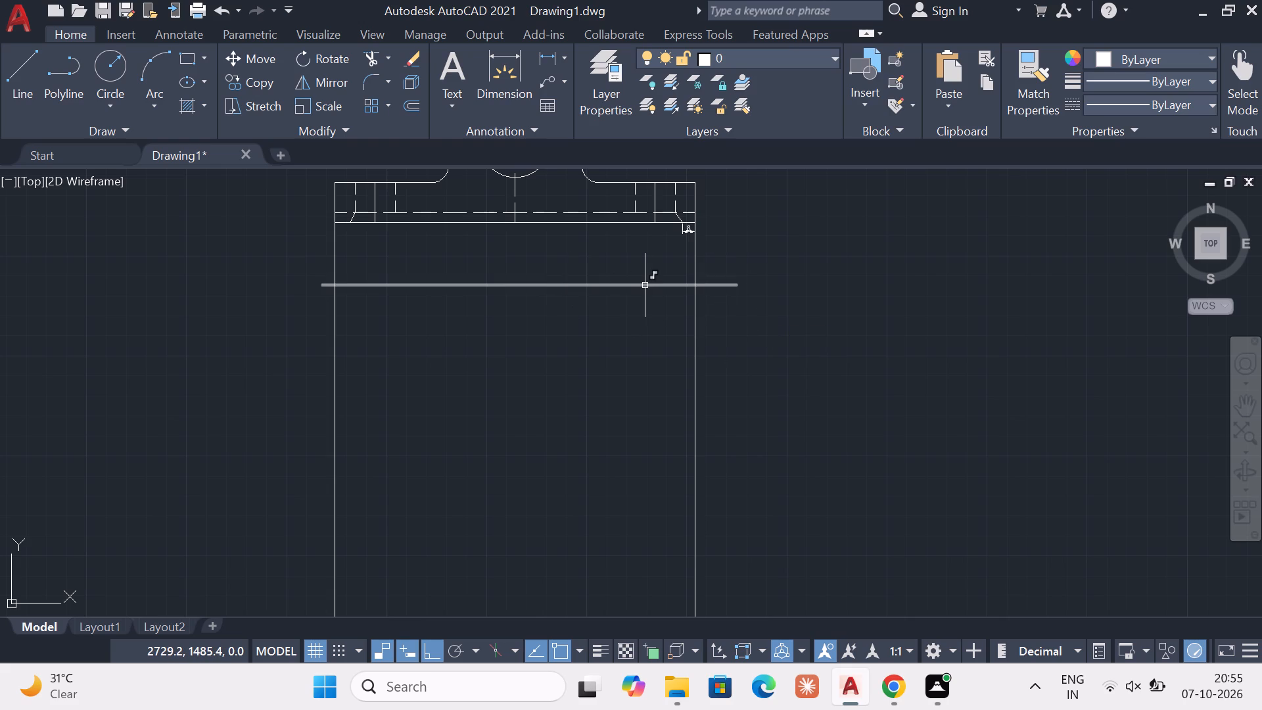
Display the command line window.
key("ctrl+Up")
key("ctrl+9")
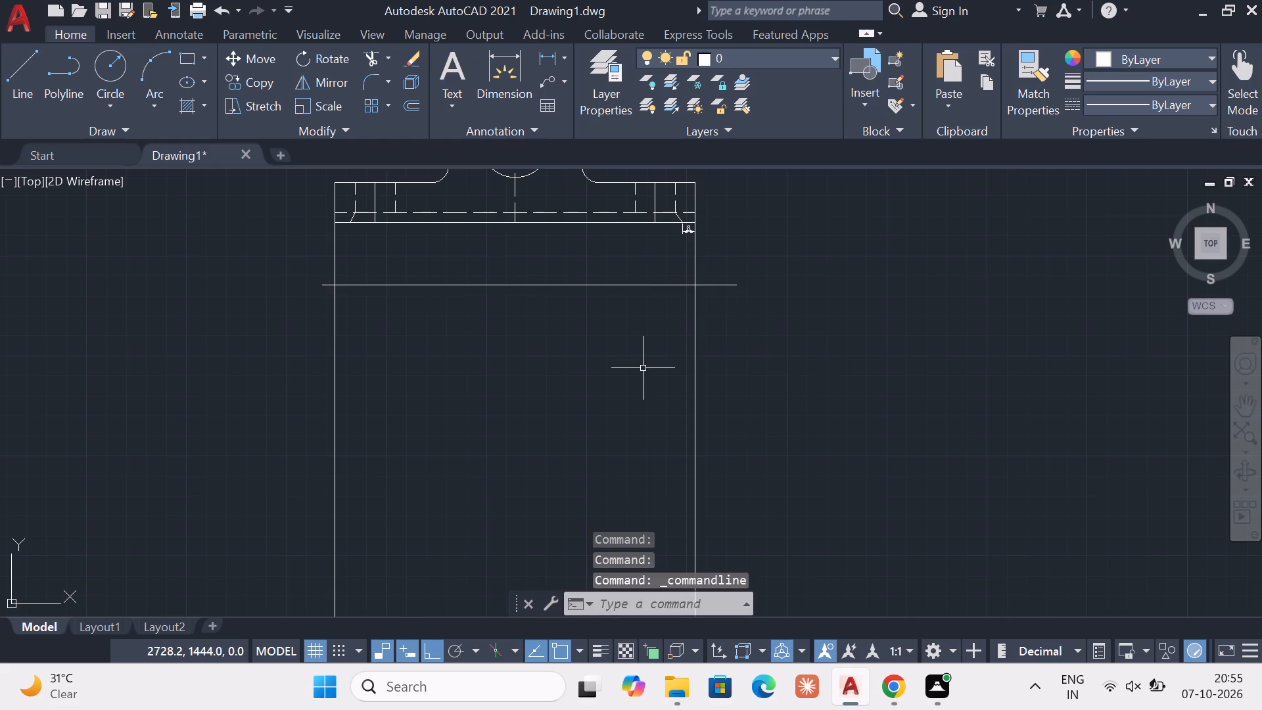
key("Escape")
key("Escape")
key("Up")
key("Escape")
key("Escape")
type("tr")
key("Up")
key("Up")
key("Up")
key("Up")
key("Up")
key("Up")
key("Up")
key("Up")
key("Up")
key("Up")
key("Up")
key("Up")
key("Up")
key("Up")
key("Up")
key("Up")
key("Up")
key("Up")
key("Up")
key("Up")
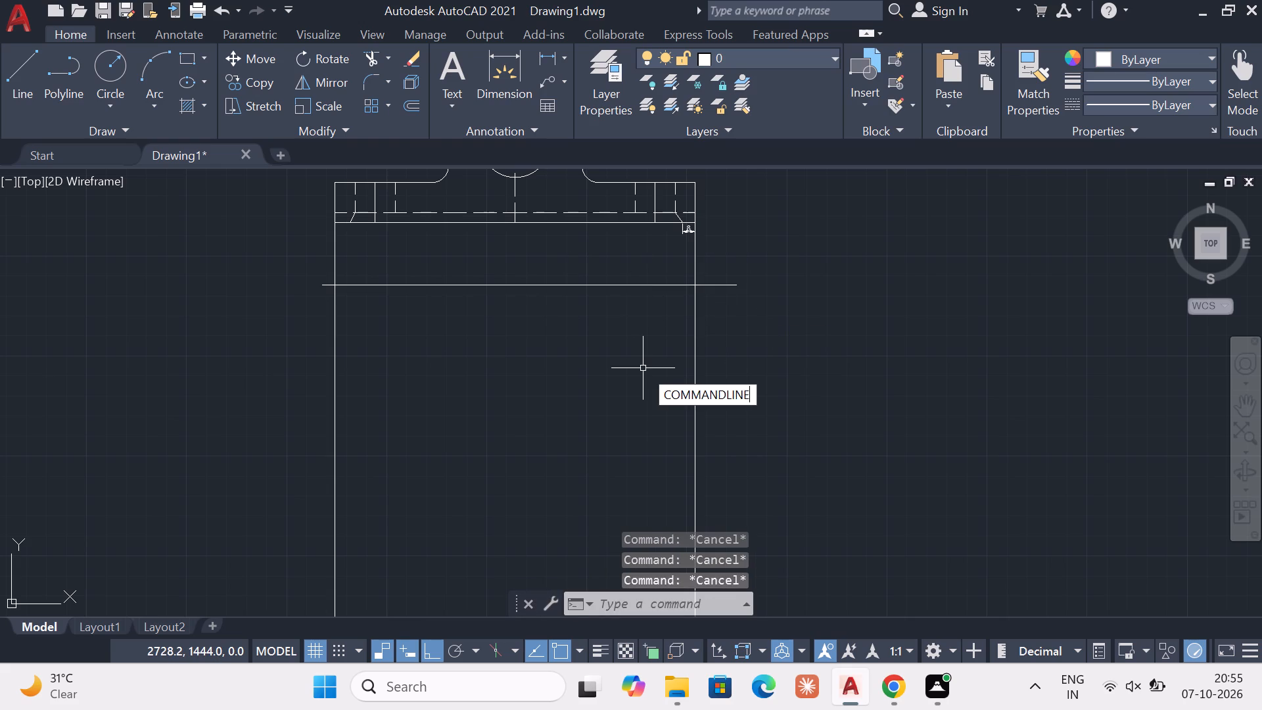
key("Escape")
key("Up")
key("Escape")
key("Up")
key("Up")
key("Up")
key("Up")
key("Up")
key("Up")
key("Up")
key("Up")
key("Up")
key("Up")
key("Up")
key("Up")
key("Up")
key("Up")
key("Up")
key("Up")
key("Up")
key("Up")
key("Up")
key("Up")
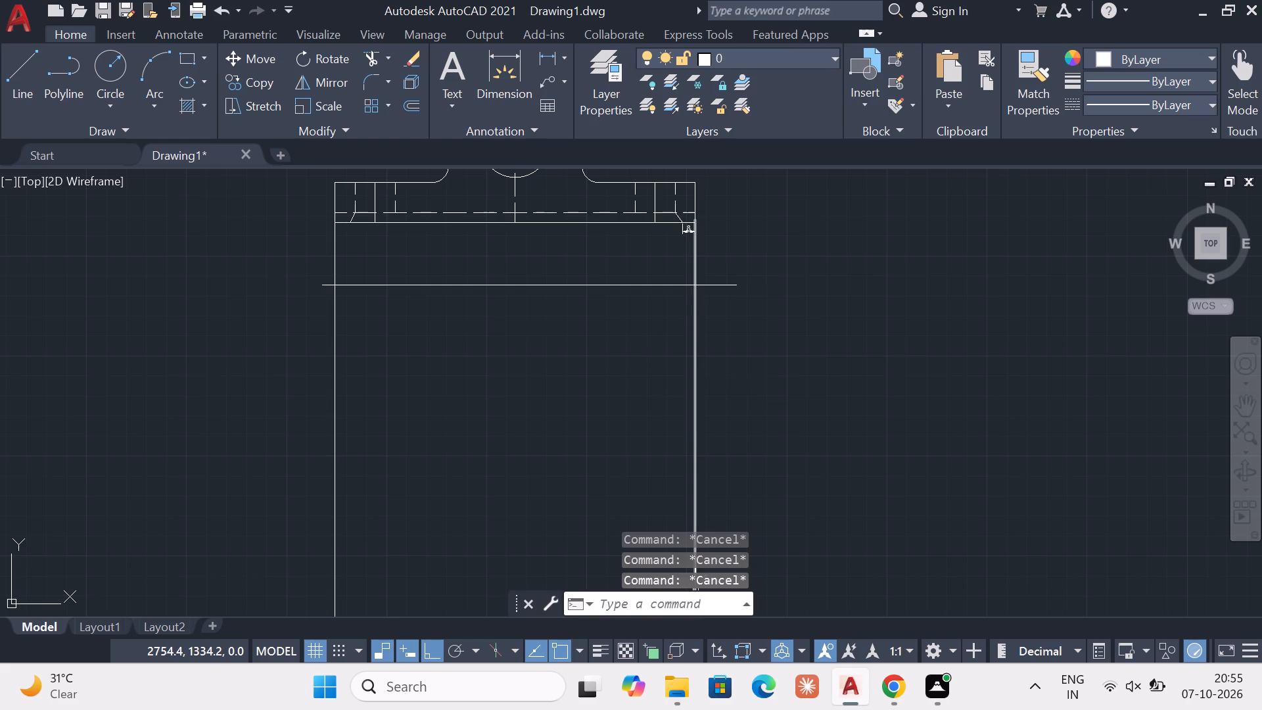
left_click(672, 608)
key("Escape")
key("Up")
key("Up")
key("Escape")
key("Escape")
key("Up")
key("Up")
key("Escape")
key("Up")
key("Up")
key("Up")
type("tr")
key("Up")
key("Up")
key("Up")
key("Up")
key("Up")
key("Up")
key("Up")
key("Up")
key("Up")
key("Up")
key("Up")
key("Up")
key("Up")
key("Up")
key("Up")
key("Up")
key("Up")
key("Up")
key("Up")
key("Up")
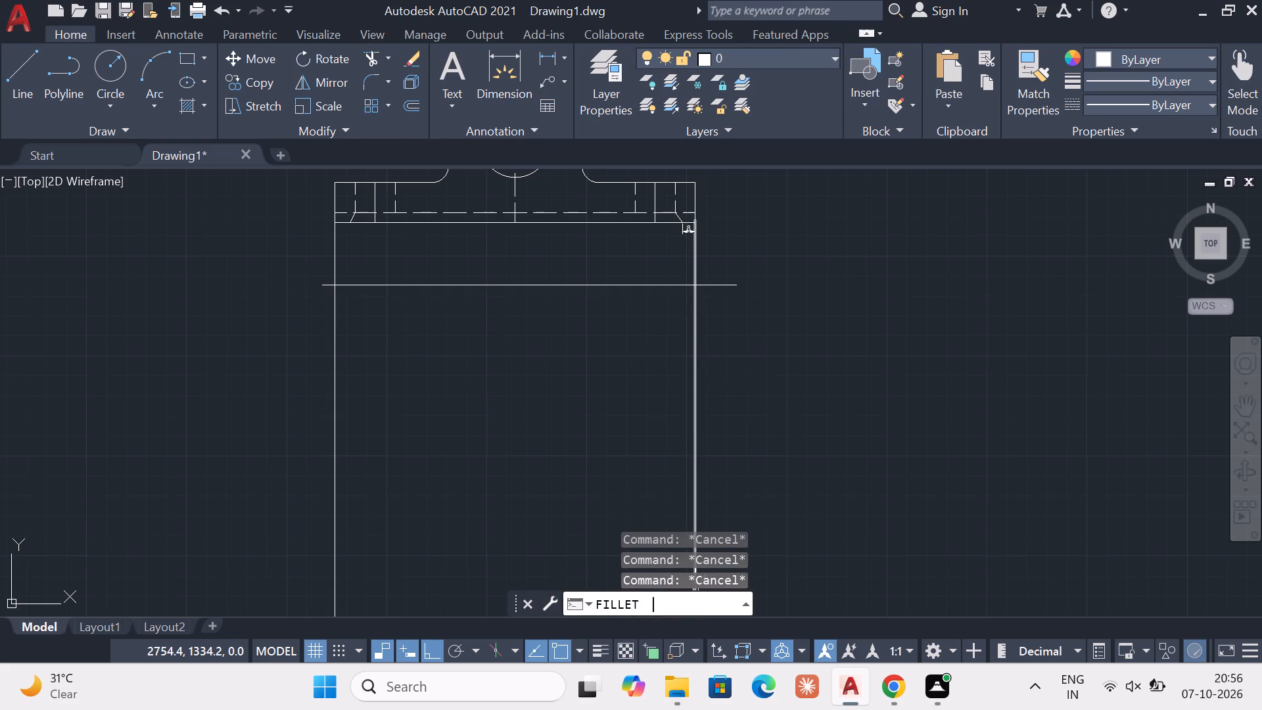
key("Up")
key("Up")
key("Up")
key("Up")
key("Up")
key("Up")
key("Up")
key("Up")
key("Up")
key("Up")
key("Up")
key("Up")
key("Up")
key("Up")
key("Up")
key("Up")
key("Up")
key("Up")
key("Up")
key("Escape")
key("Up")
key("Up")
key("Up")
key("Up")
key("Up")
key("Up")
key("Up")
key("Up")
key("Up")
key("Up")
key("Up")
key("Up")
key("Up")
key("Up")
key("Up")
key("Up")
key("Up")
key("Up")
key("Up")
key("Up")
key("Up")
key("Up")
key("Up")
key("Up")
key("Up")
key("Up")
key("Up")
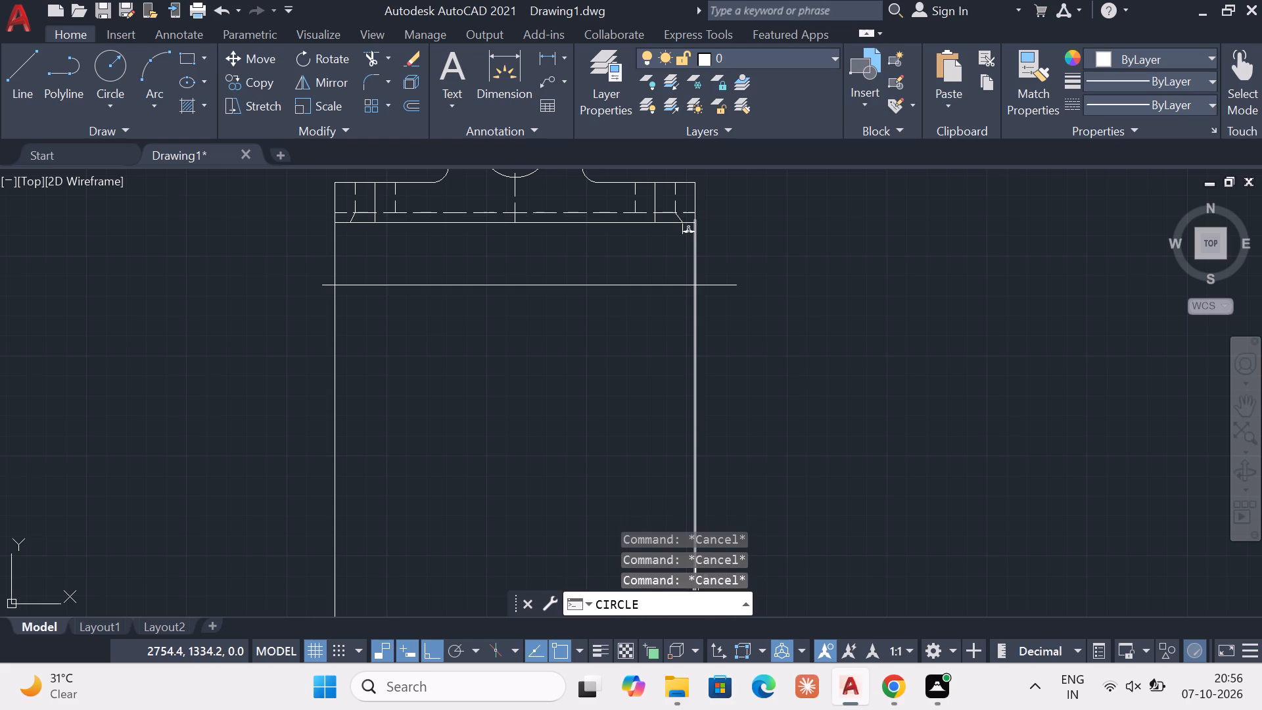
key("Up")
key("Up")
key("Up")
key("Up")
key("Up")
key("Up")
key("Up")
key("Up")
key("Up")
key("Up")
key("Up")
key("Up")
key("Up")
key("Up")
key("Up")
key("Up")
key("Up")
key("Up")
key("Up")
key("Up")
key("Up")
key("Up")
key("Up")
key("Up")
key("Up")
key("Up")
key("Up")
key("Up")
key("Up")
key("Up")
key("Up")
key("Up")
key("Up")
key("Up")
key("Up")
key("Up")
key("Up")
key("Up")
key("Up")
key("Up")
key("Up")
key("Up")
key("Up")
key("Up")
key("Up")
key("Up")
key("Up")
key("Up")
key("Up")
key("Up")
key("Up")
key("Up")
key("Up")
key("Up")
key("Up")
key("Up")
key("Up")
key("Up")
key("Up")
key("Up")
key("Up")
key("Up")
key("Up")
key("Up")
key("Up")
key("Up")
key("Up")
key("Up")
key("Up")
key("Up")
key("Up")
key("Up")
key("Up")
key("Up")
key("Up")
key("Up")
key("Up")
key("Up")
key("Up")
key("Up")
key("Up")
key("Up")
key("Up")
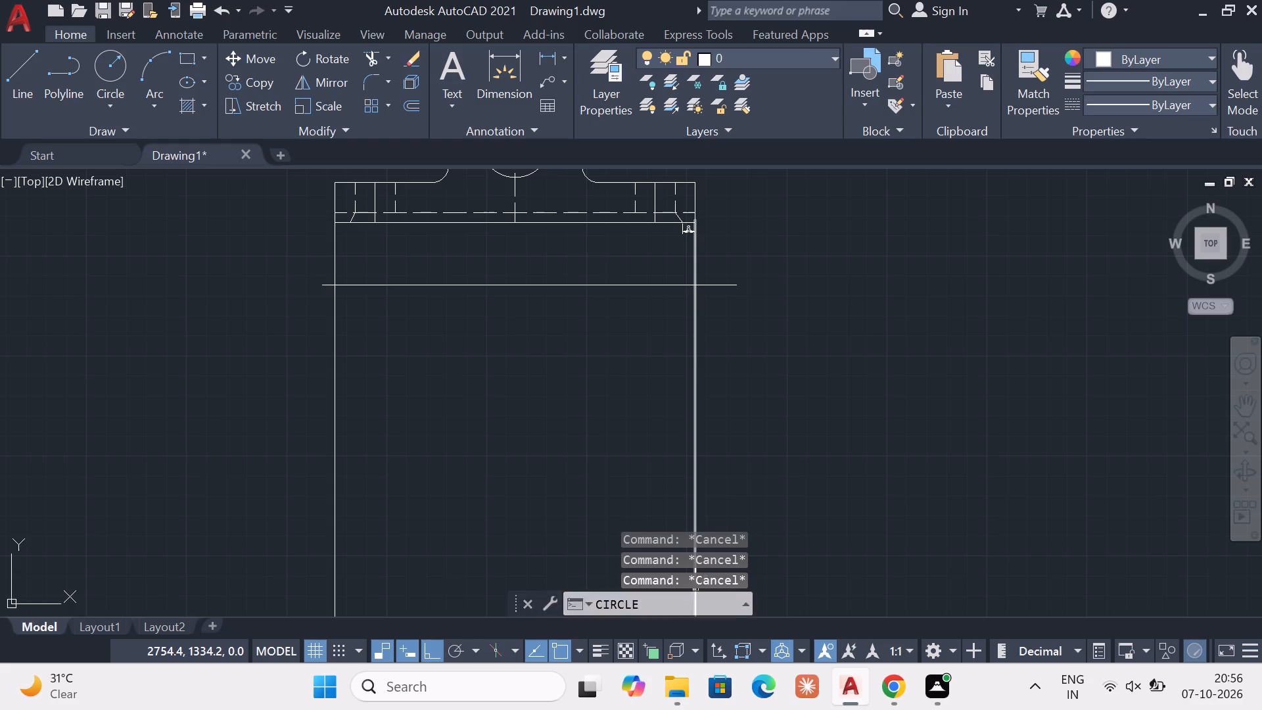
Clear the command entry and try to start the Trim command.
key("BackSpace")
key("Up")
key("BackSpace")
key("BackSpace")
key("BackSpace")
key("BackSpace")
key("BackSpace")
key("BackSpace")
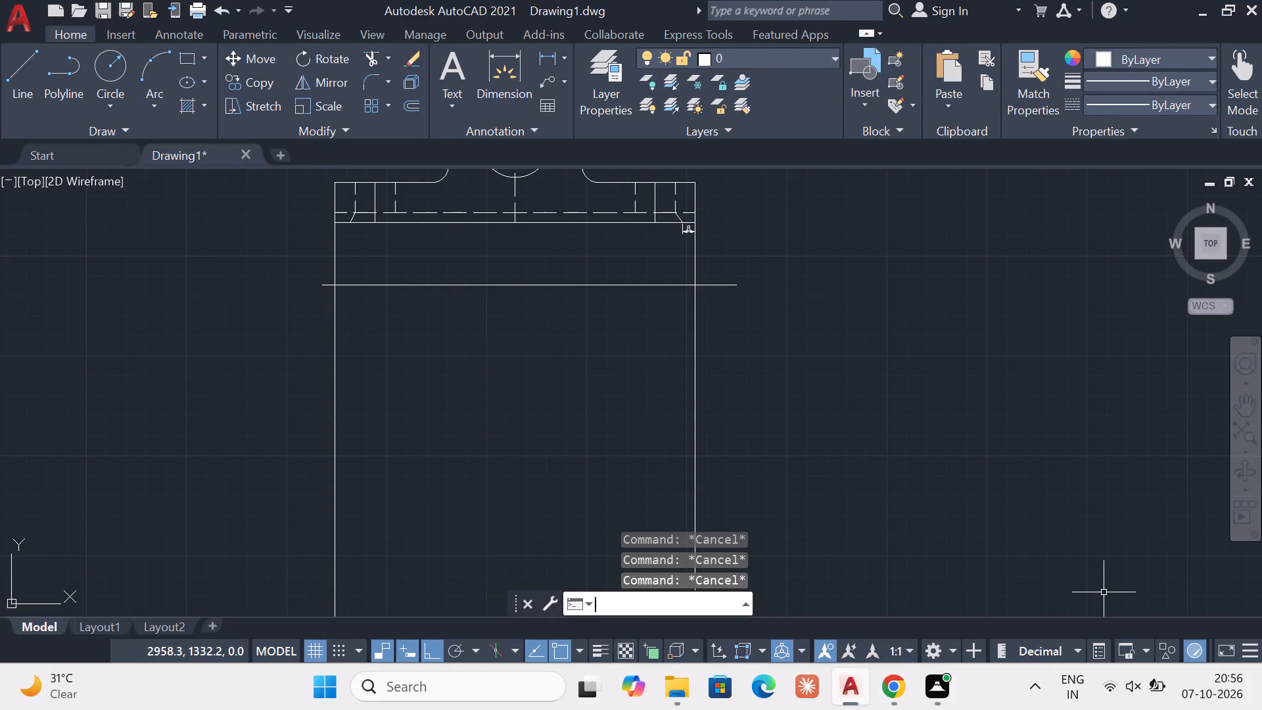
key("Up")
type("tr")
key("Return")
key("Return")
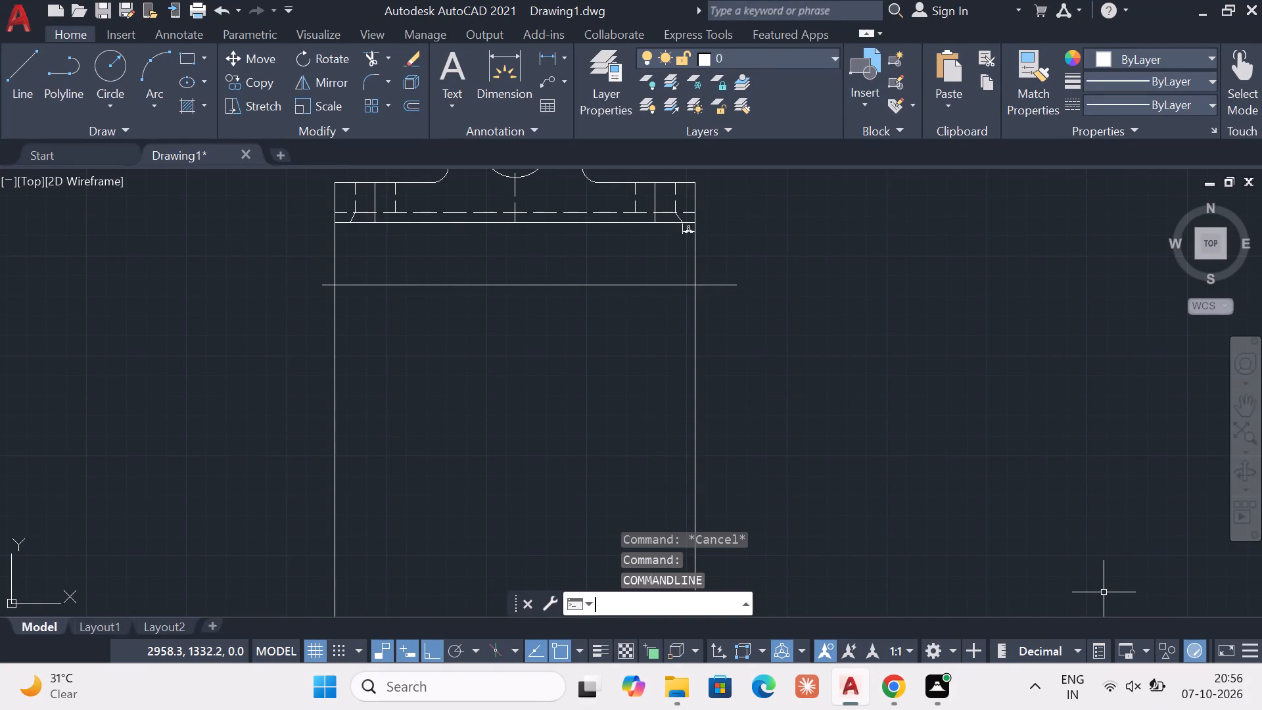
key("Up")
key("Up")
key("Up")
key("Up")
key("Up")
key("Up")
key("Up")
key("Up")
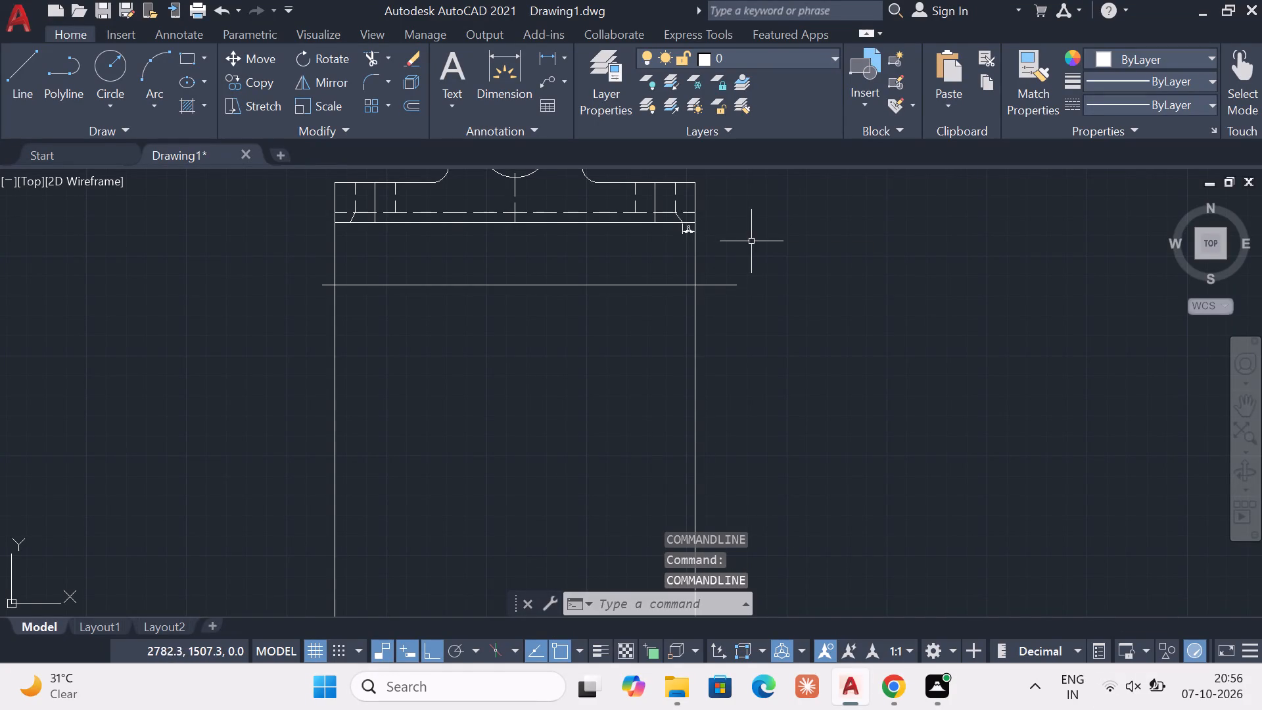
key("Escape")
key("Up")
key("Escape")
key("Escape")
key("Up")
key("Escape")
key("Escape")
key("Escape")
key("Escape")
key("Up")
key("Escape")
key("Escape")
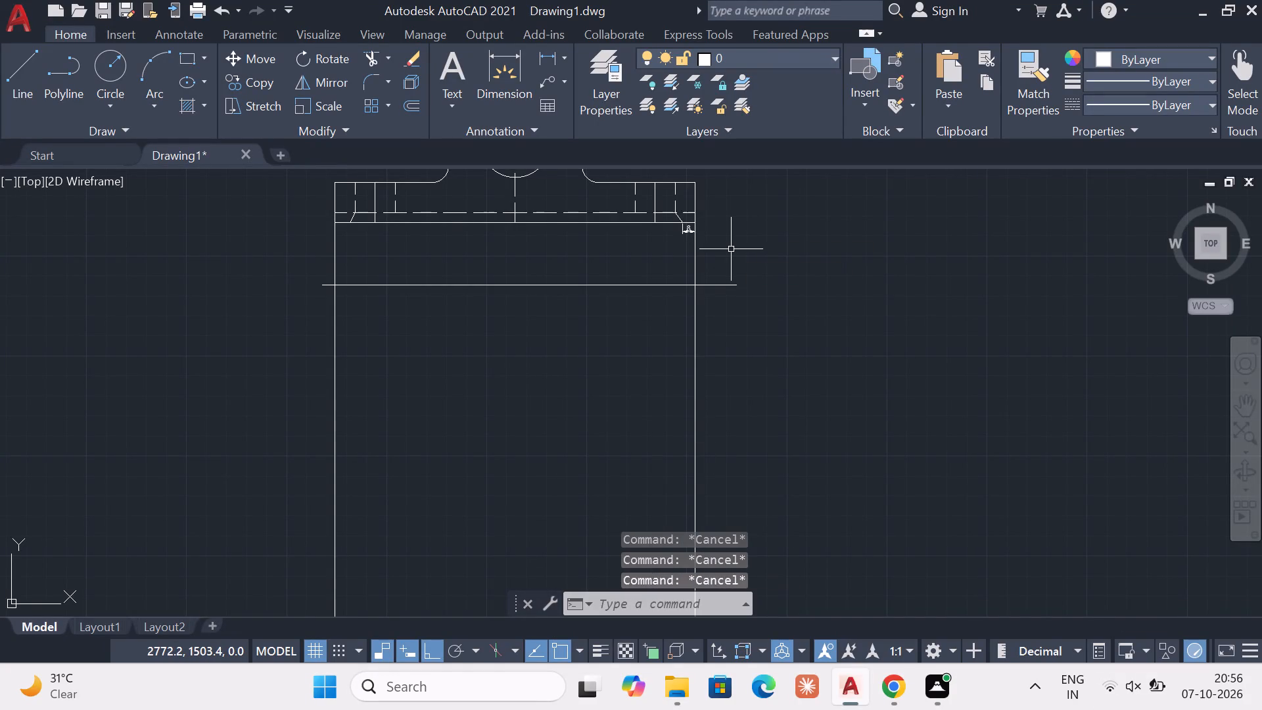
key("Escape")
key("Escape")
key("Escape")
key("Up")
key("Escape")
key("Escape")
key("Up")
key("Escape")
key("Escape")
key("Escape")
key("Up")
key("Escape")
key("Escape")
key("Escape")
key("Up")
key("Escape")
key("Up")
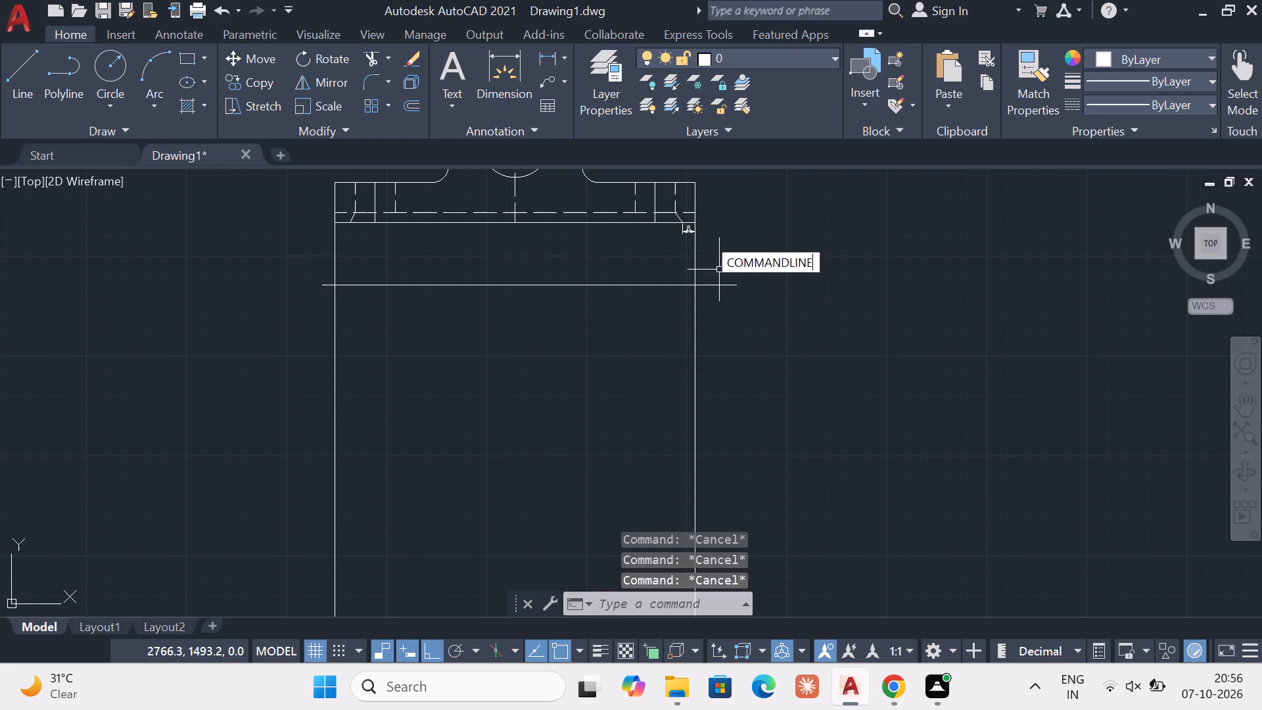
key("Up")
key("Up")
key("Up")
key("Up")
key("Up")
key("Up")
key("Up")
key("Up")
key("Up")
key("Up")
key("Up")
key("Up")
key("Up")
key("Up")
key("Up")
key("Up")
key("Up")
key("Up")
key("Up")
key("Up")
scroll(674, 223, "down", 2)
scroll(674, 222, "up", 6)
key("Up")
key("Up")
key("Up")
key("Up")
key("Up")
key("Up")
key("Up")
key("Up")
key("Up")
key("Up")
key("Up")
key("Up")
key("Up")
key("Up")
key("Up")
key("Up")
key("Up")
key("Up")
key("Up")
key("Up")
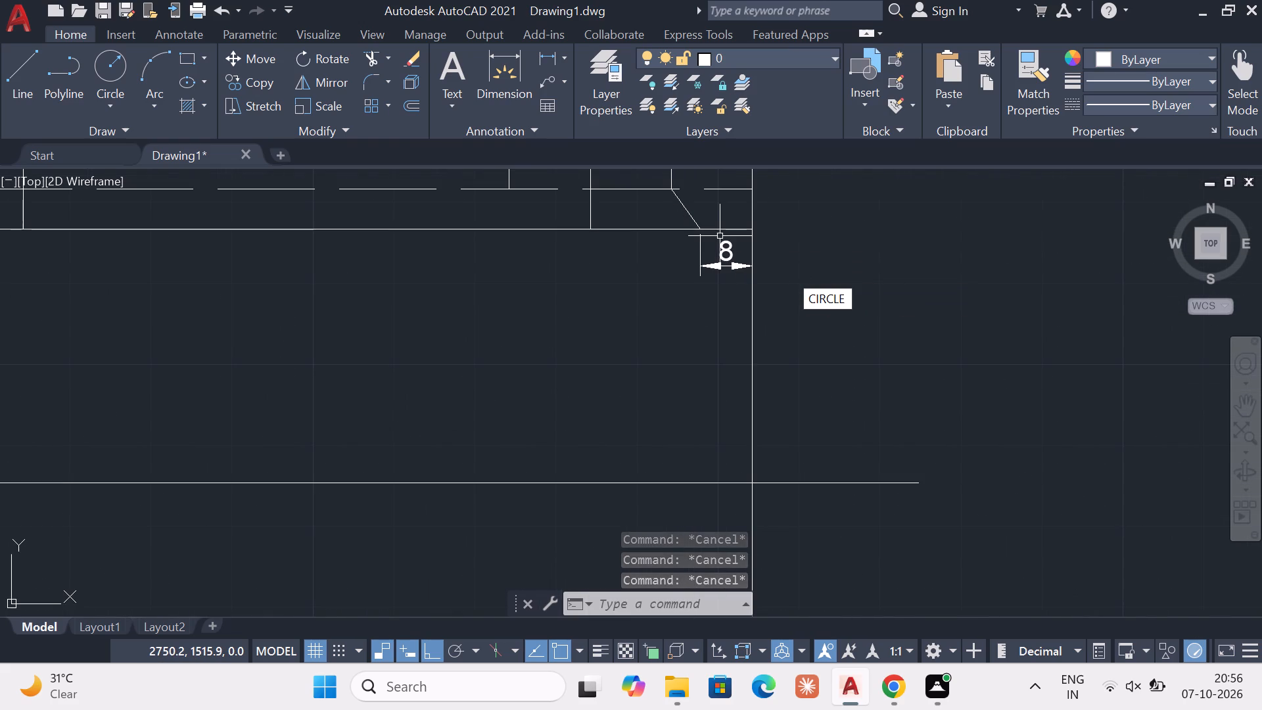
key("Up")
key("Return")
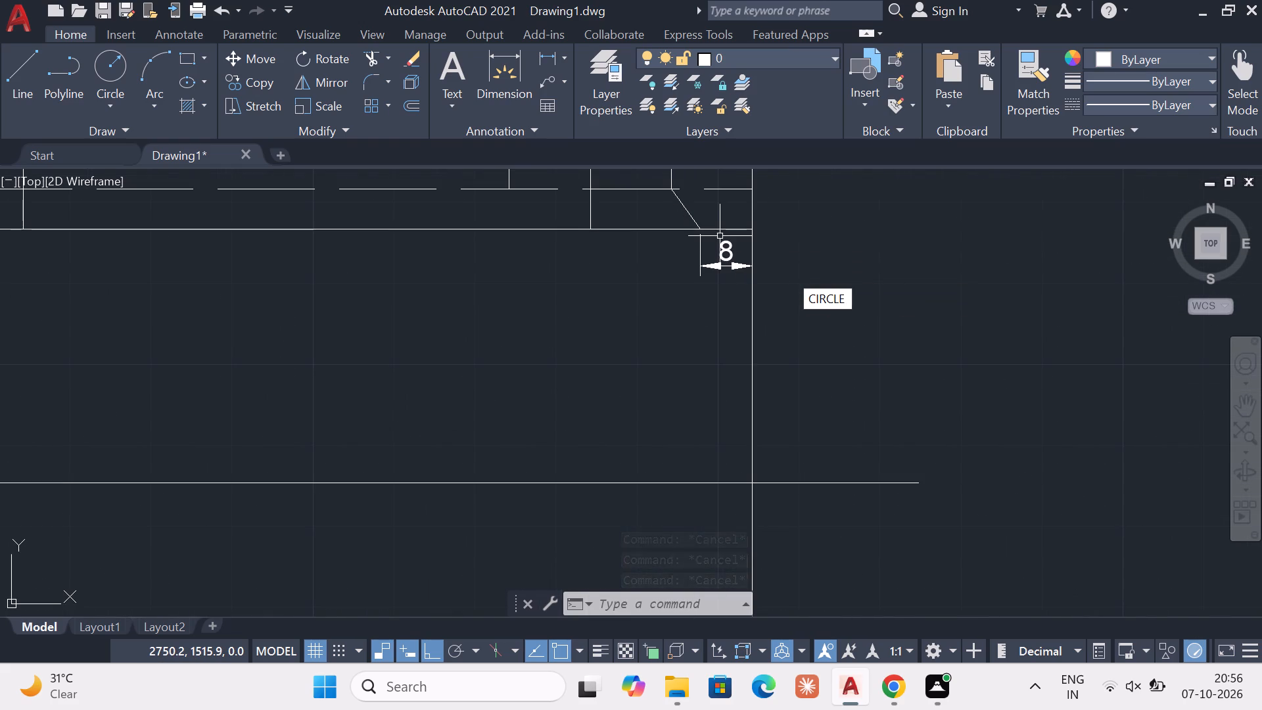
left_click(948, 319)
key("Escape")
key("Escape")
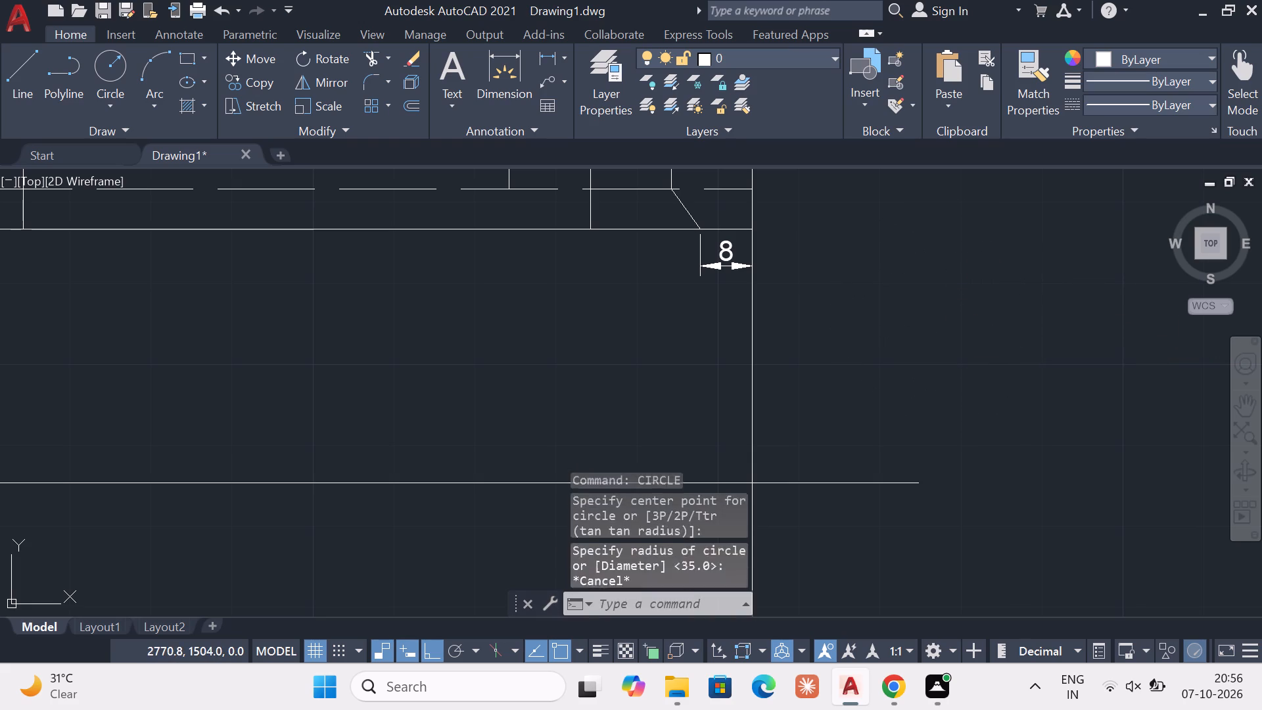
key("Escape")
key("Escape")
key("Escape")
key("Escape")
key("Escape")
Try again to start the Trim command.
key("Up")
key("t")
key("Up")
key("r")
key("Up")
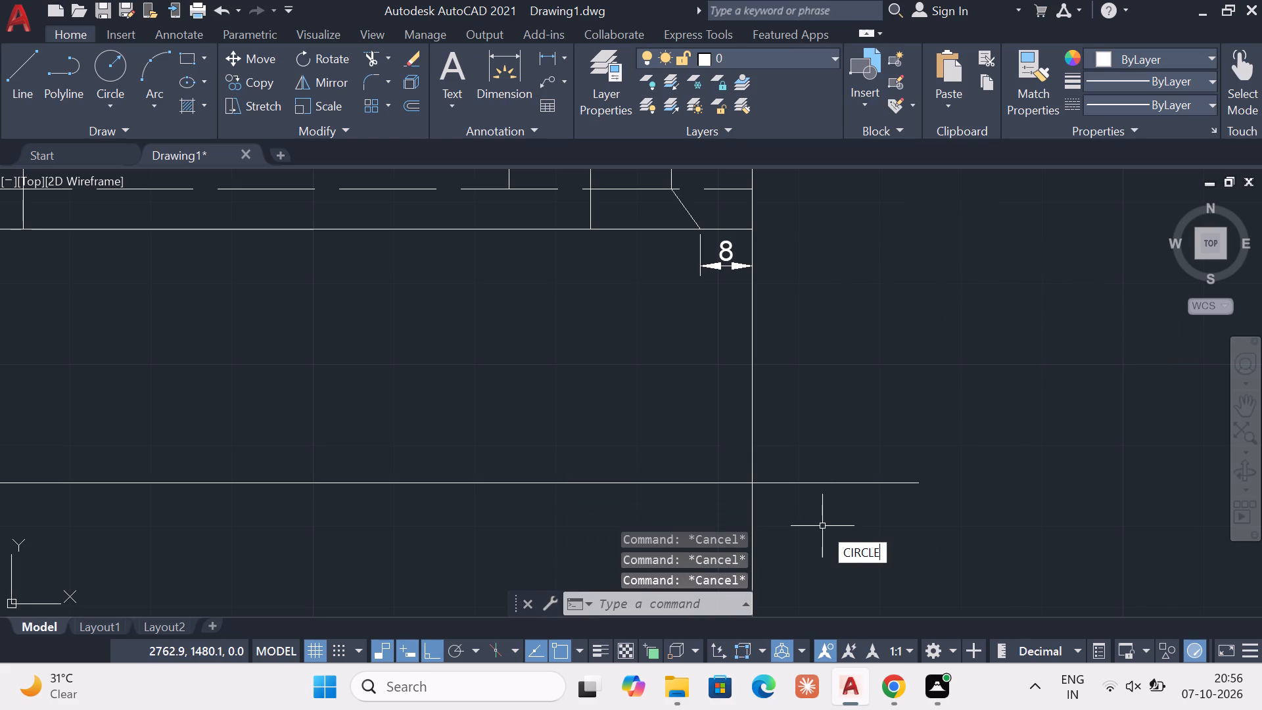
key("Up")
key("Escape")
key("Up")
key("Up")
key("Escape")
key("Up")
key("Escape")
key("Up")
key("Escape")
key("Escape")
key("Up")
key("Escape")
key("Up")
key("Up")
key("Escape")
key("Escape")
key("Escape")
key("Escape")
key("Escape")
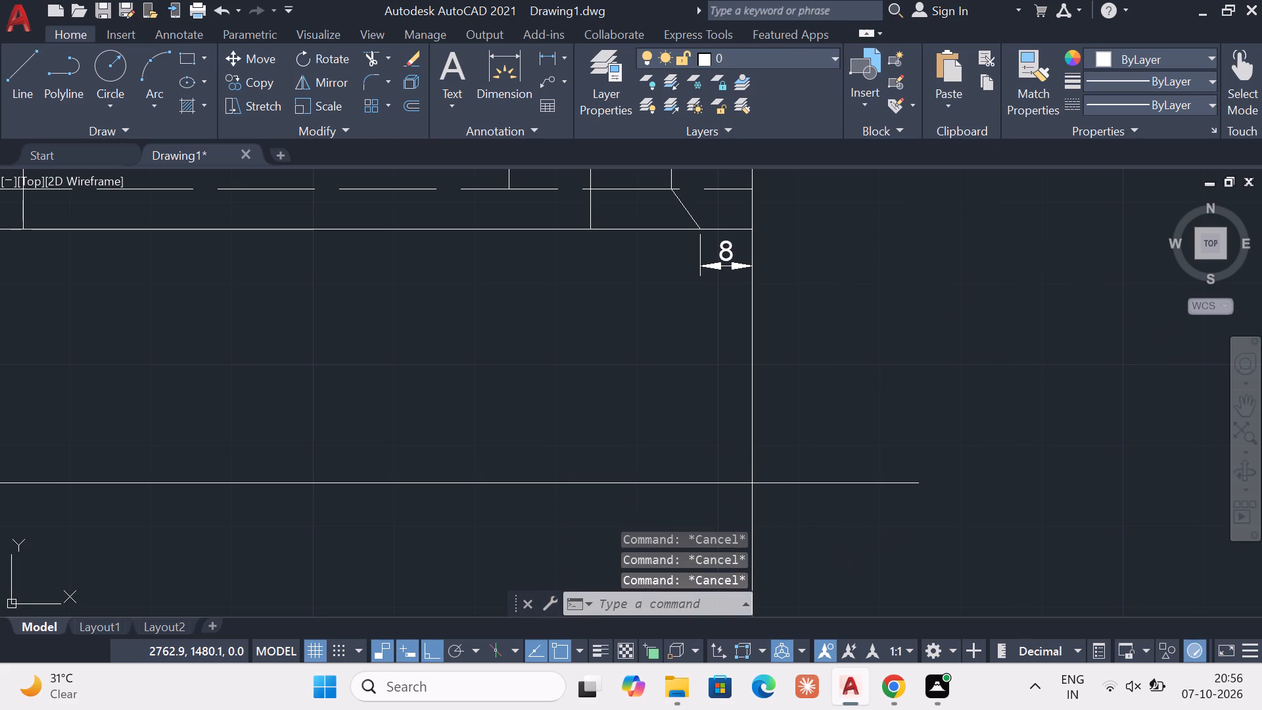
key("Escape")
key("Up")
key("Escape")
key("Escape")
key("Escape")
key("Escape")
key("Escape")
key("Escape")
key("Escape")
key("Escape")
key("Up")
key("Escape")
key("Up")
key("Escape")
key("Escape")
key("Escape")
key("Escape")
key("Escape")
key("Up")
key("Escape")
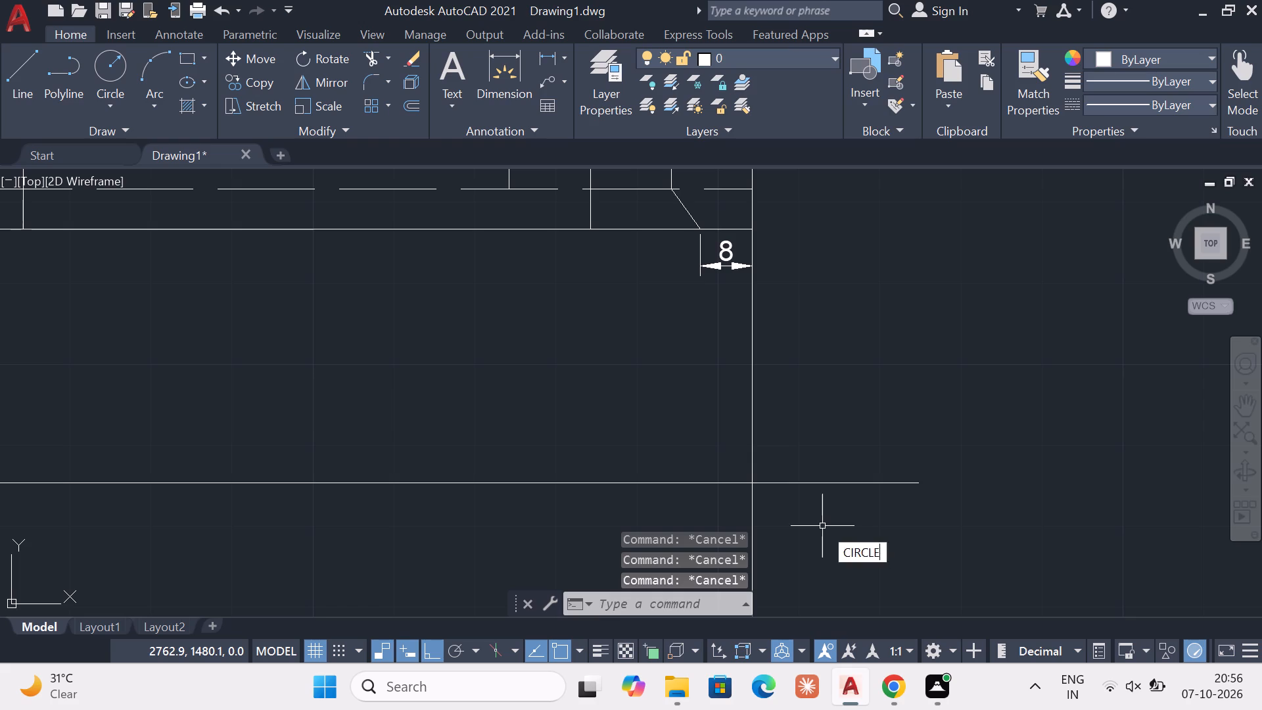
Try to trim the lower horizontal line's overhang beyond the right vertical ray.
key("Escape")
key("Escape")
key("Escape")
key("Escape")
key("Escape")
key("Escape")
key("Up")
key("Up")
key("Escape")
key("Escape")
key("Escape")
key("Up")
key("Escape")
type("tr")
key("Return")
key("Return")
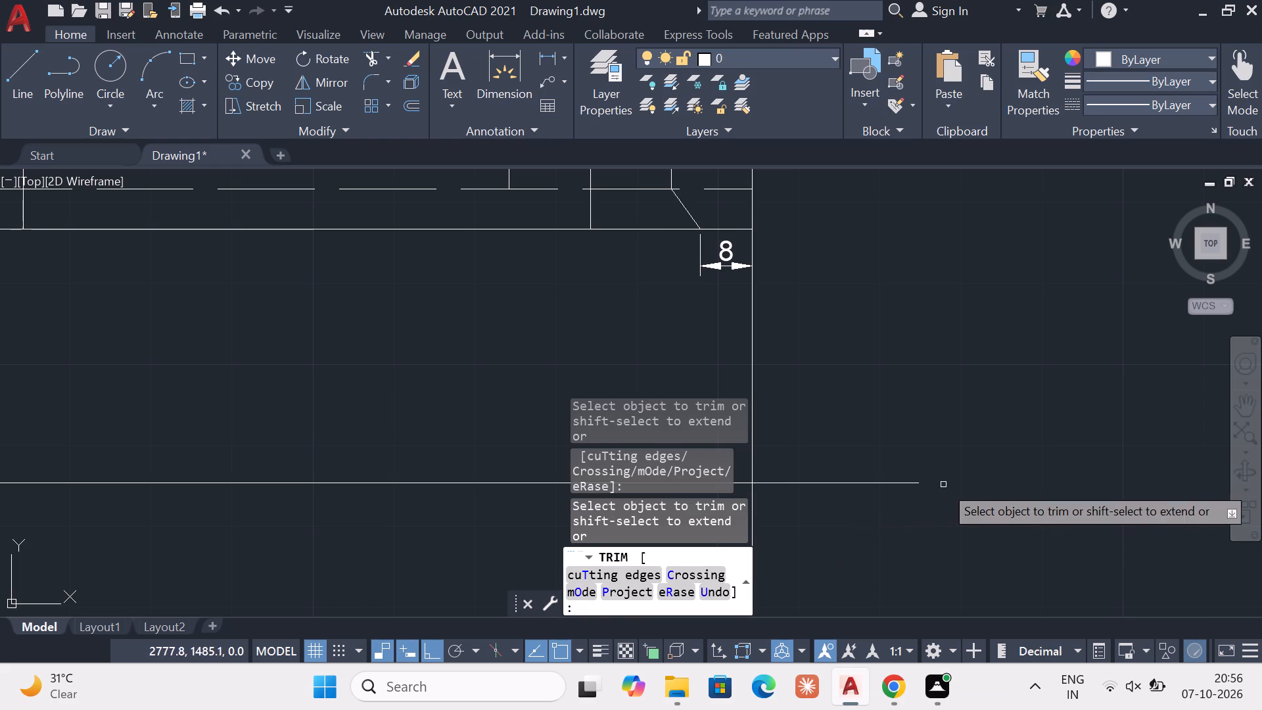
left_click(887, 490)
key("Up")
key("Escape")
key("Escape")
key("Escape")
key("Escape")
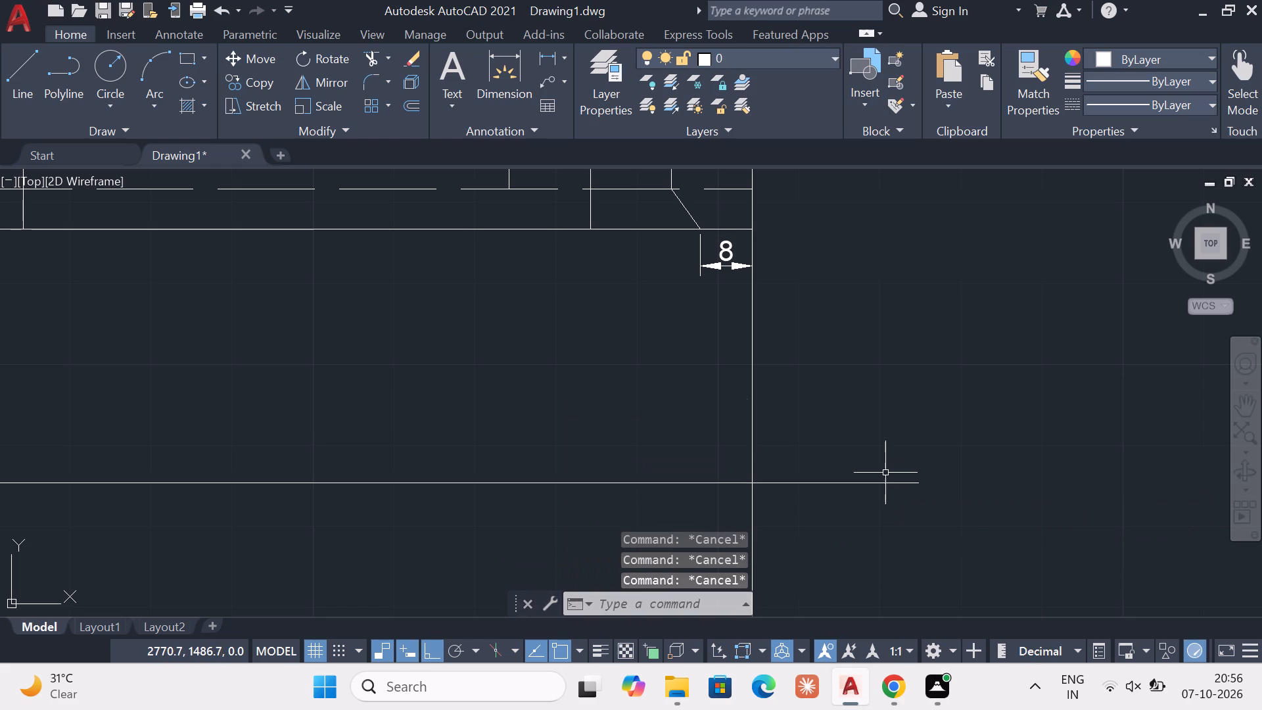
Trim the lower horizontal line's overhang back to the right vertical ray.
key("space")
left_click(870, 486)
key("Escape")
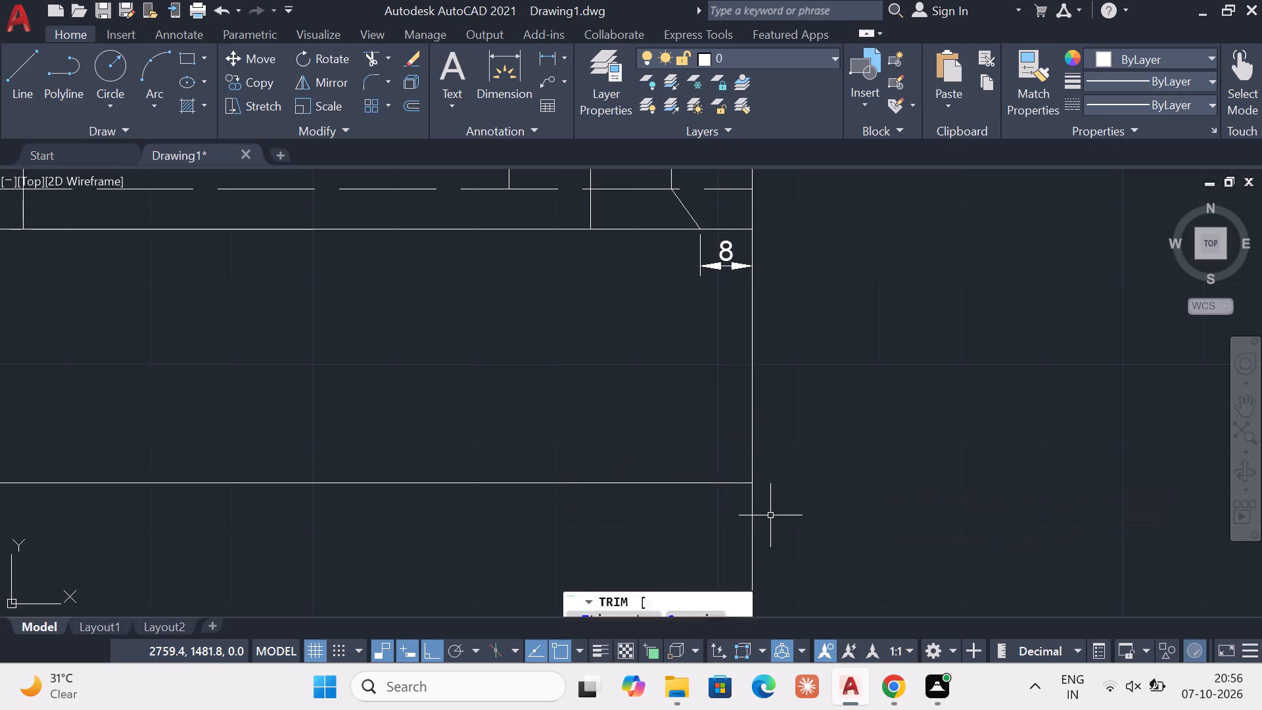
key("Escape")
key("Escape")
key("Escape")
key("Up")
key("Up")
key("Escape")
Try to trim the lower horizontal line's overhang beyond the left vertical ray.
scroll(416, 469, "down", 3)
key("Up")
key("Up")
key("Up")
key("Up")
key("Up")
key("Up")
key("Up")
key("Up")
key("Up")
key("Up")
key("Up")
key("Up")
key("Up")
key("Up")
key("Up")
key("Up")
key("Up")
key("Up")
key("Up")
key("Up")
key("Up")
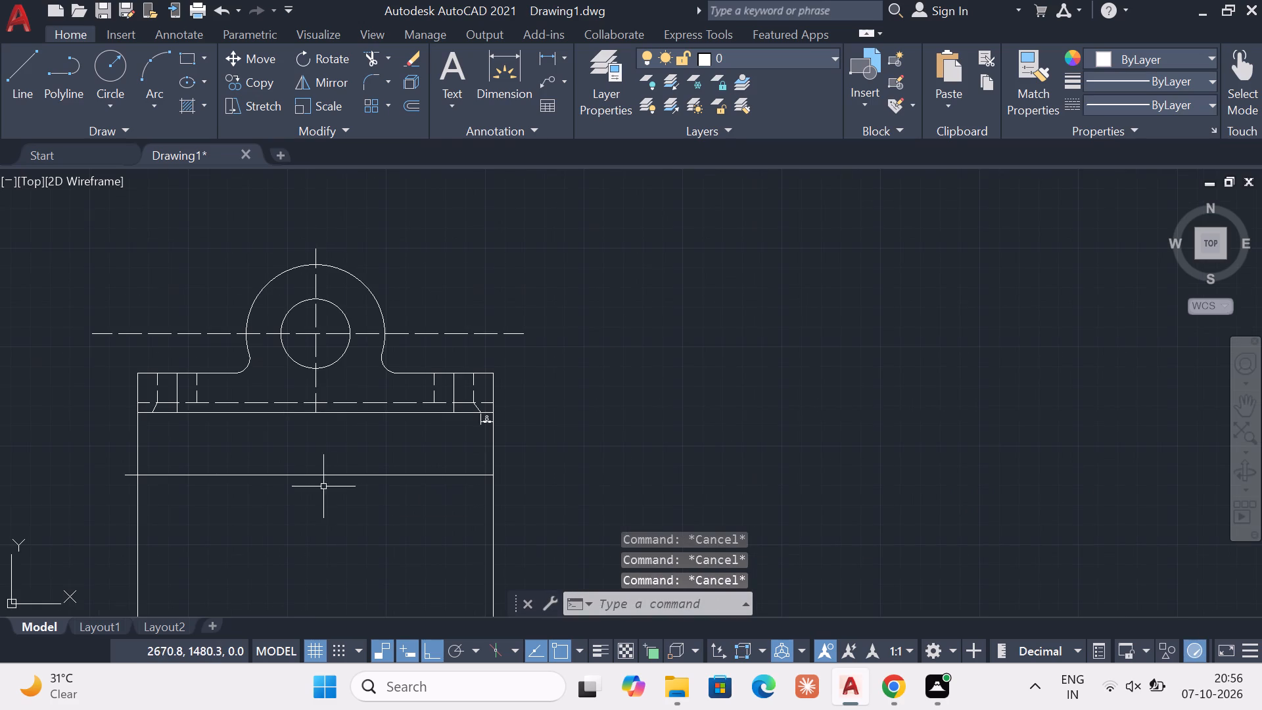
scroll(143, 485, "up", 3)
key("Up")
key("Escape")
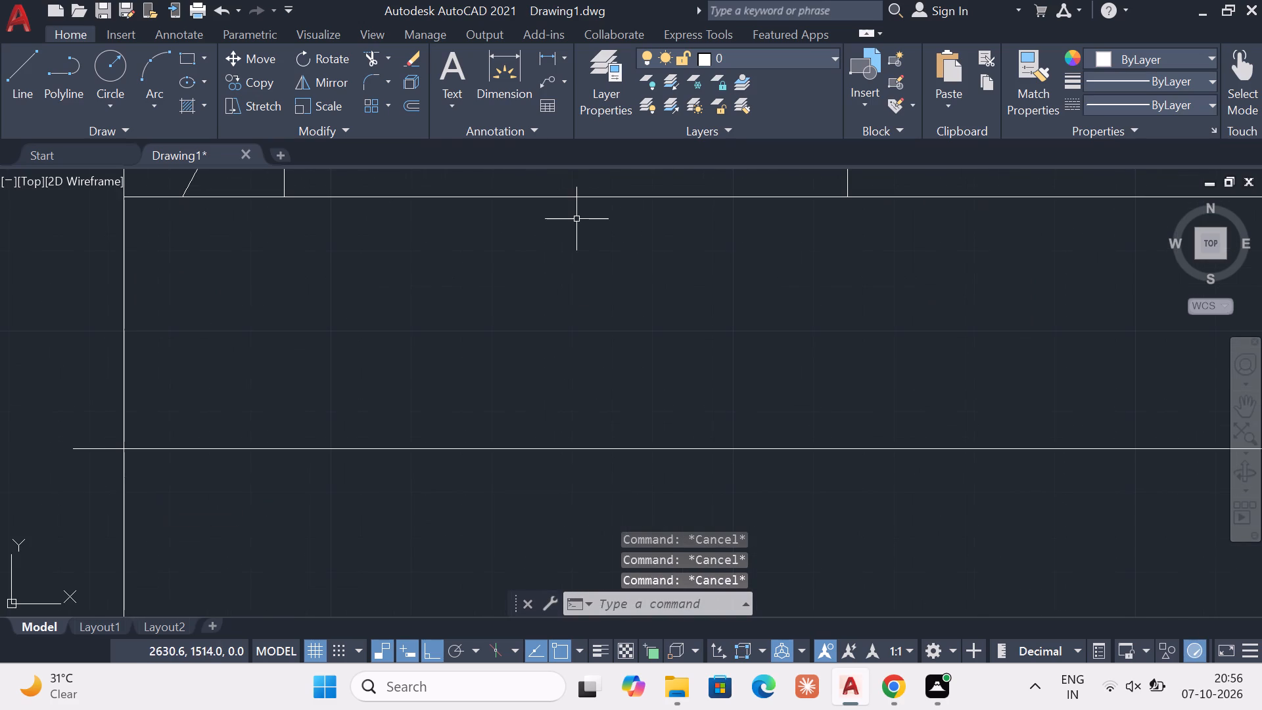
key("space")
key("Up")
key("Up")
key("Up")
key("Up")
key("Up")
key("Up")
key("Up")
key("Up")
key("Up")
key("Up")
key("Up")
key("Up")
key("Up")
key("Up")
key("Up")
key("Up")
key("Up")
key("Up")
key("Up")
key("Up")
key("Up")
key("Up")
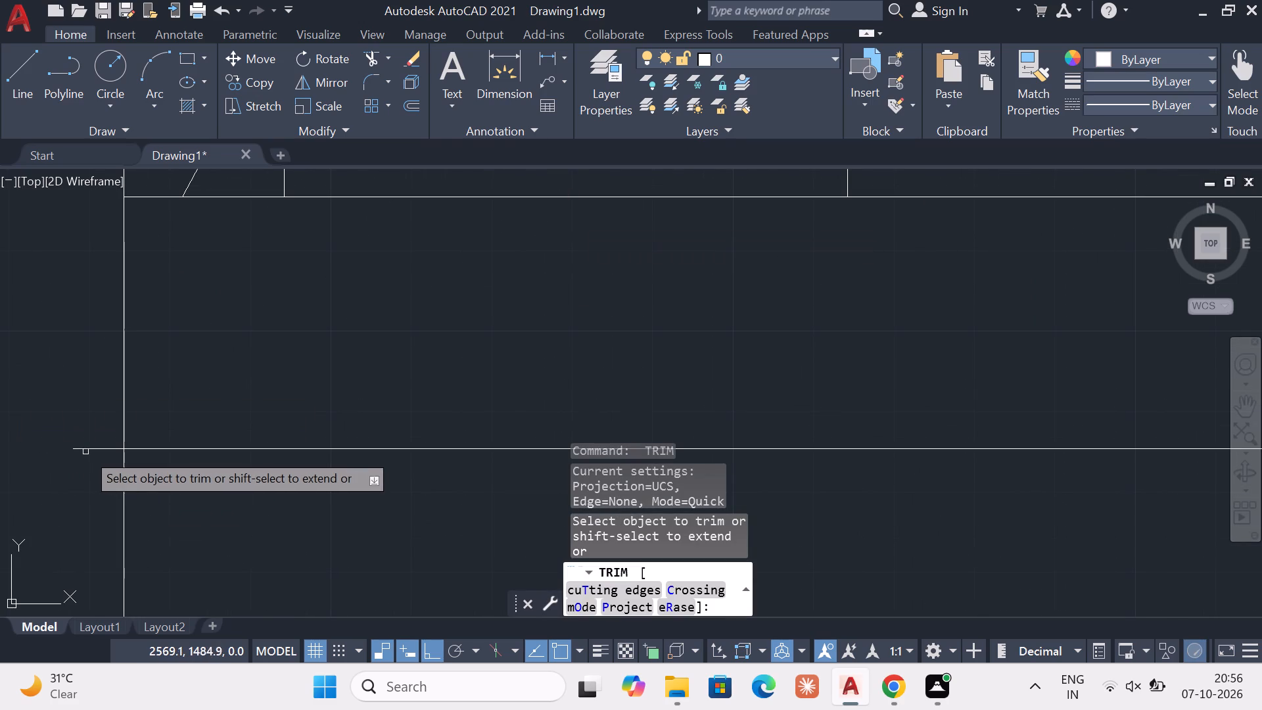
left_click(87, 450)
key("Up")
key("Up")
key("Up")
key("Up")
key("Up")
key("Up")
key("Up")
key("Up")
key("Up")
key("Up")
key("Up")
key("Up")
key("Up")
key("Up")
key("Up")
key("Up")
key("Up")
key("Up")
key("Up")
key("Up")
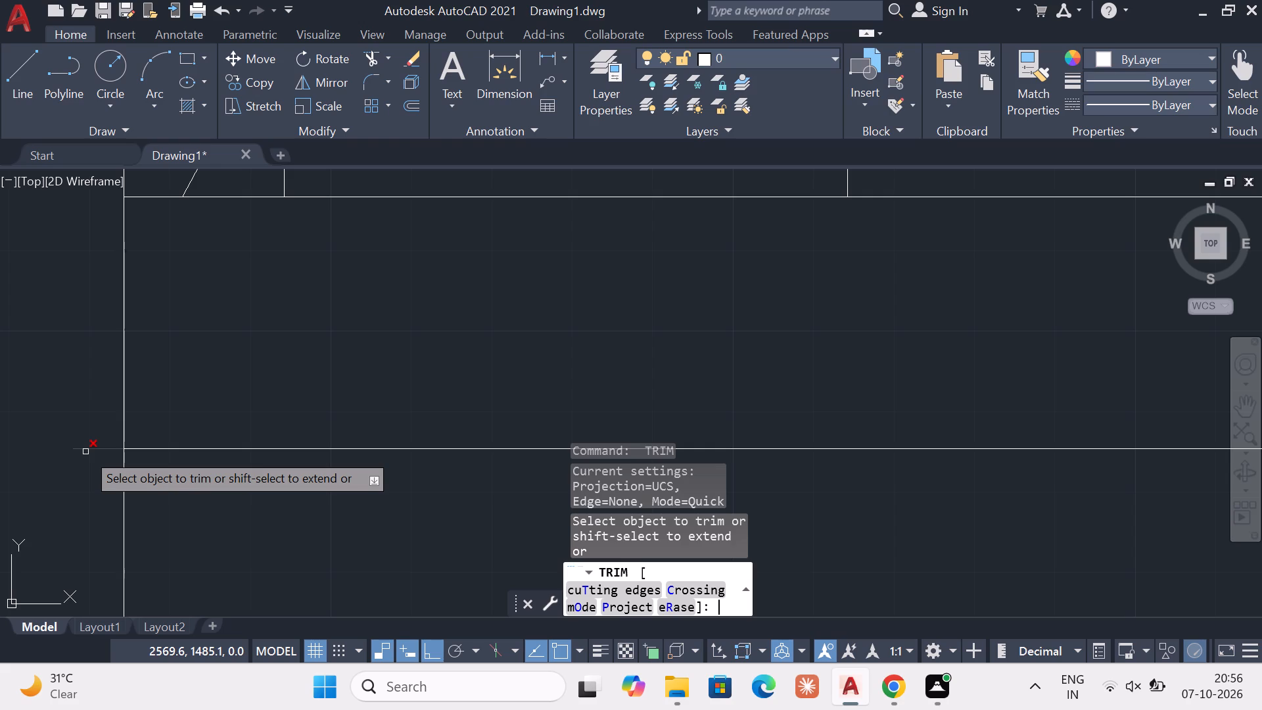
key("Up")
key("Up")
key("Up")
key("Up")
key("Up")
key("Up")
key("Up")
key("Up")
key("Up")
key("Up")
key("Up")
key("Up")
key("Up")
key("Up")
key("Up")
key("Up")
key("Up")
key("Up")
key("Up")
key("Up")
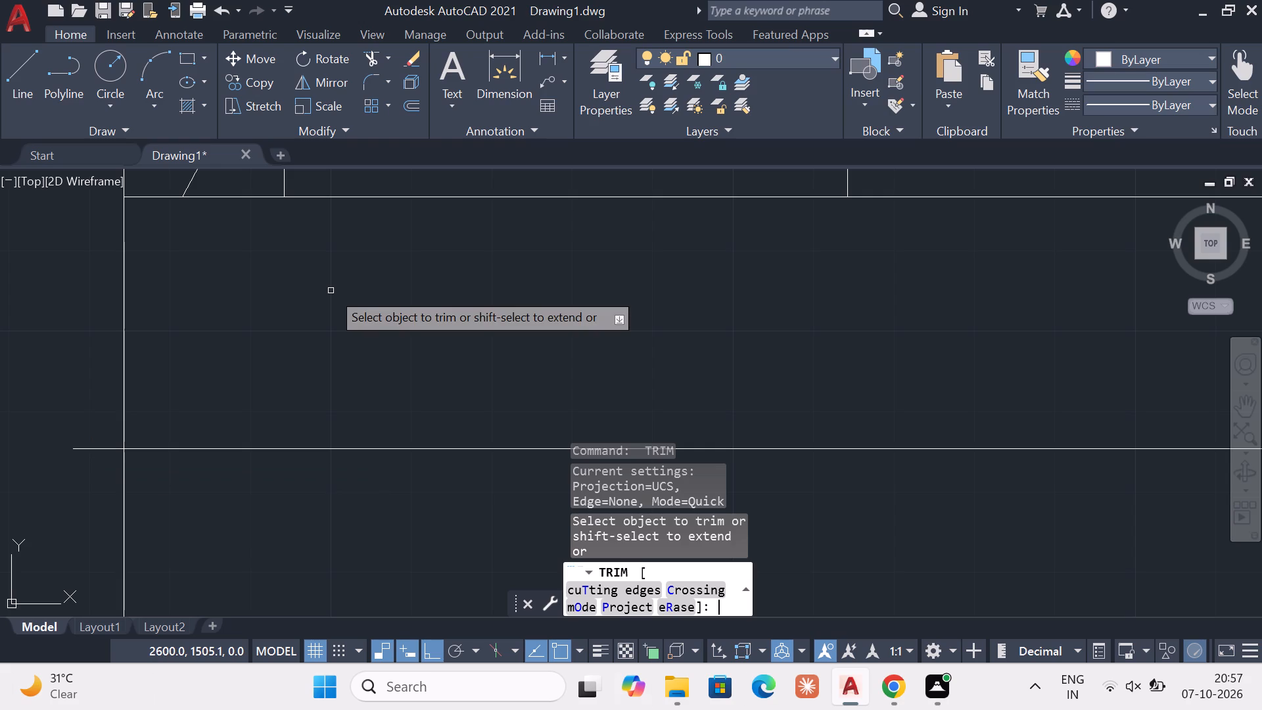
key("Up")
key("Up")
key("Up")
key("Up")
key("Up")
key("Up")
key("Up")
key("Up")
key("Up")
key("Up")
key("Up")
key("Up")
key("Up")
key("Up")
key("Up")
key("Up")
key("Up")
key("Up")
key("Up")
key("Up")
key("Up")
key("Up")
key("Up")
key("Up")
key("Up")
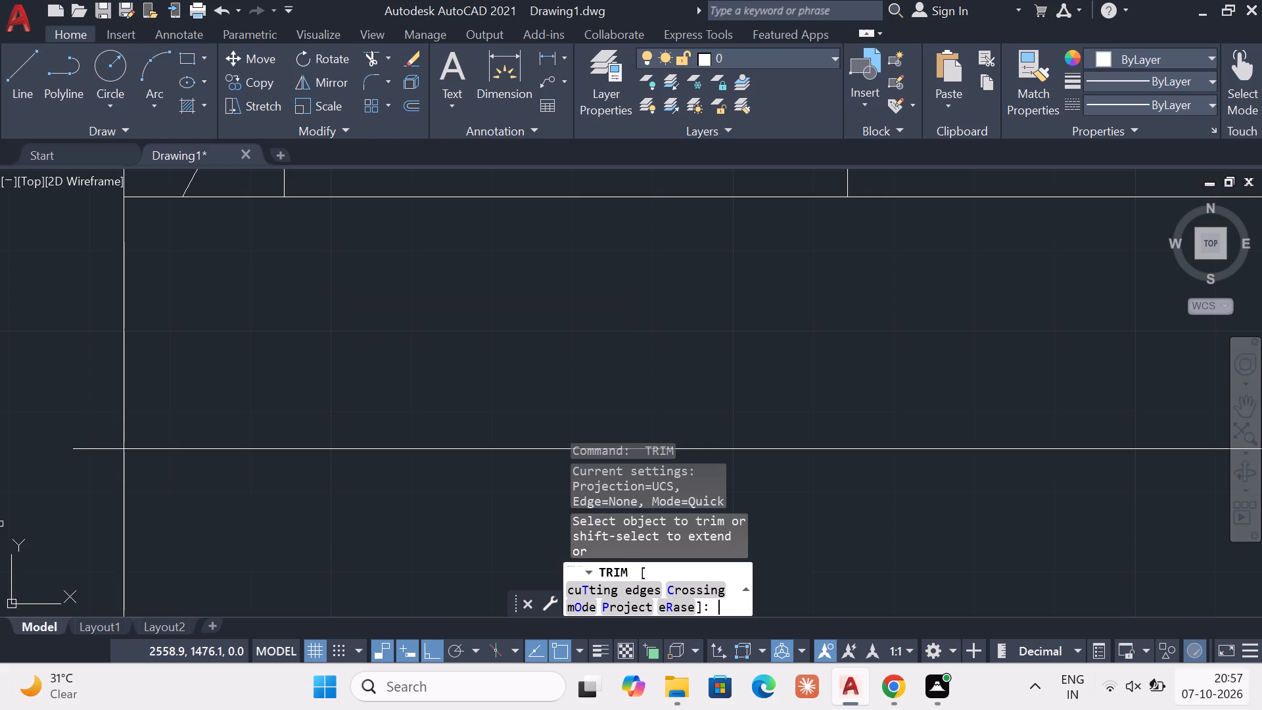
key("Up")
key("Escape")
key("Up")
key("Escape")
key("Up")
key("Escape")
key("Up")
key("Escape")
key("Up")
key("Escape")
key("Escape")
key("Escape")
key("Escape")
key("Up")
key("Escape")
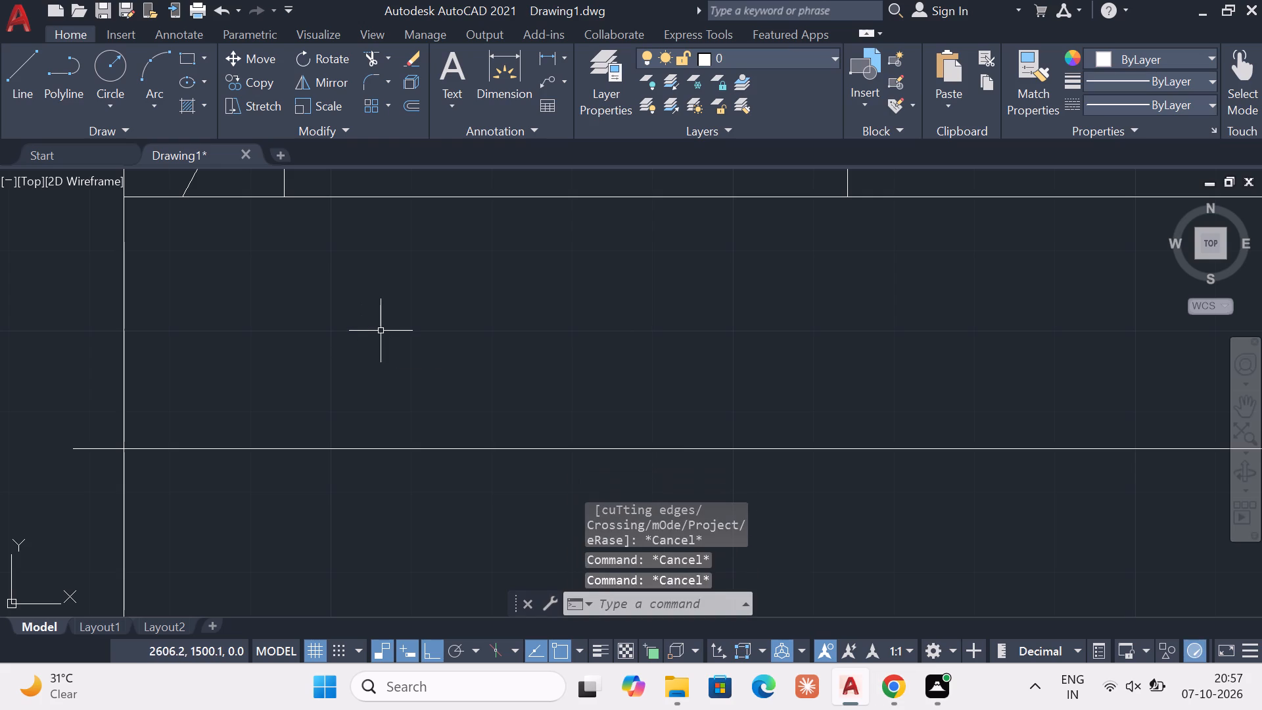
Trim the lower horizontal line's overhang back to the left vertical ray.
key("Up")
key("Escape")
key("Escape")
key("Up")
key("Escape")
key("Up")
key("Escape")
key("Escape")
key("Escape")
key("space")
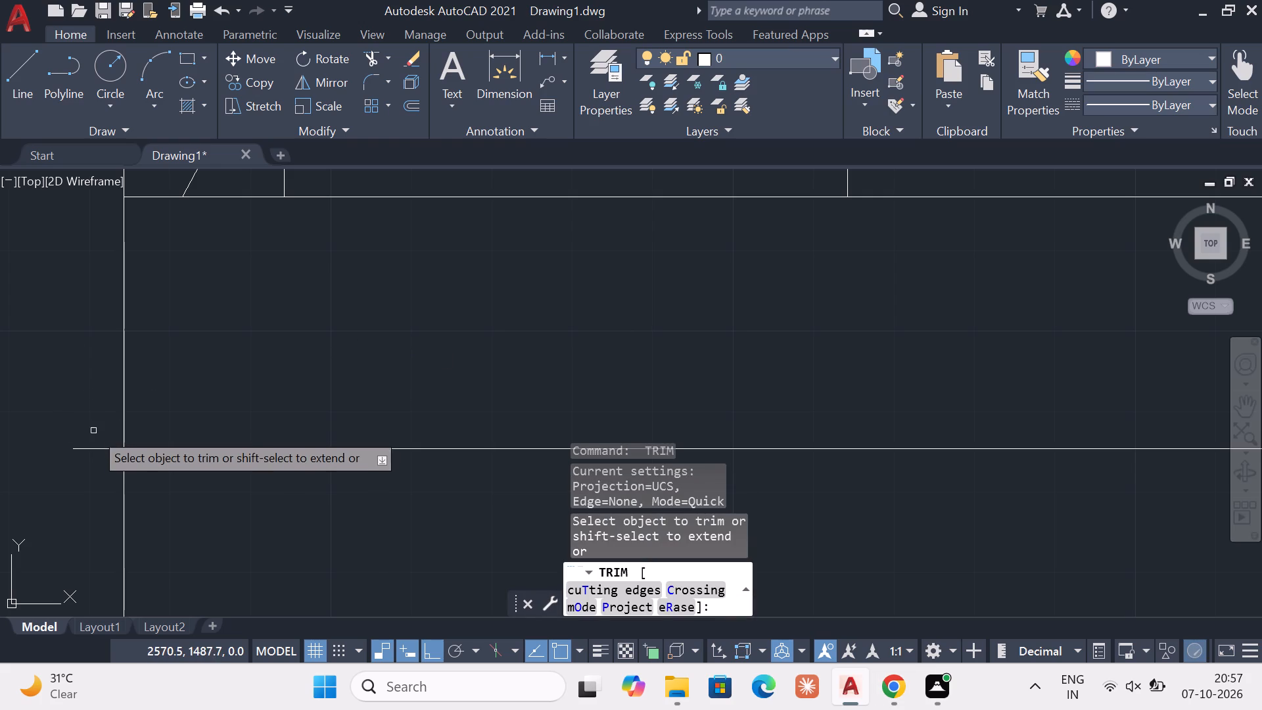
left_click(93, 452)
key("Escape")
key("Escape")
key("Escape")
key("Escape")
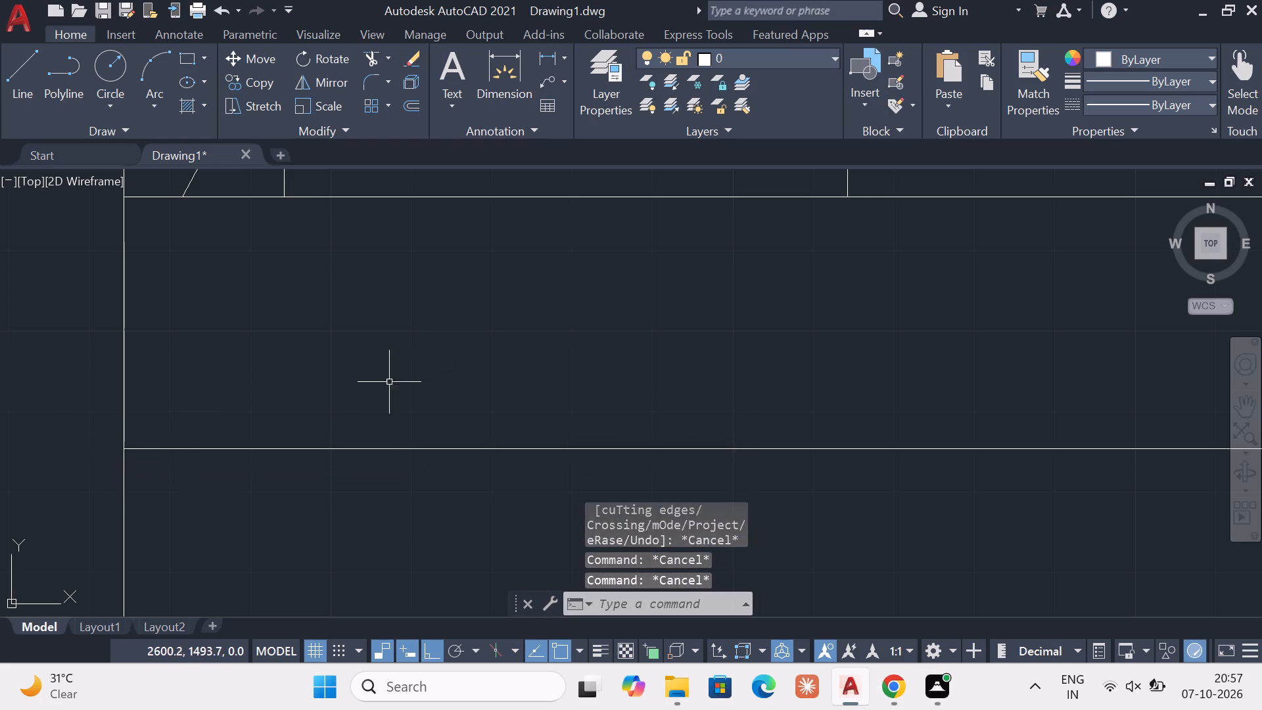
key("Escape")
key("Escape")
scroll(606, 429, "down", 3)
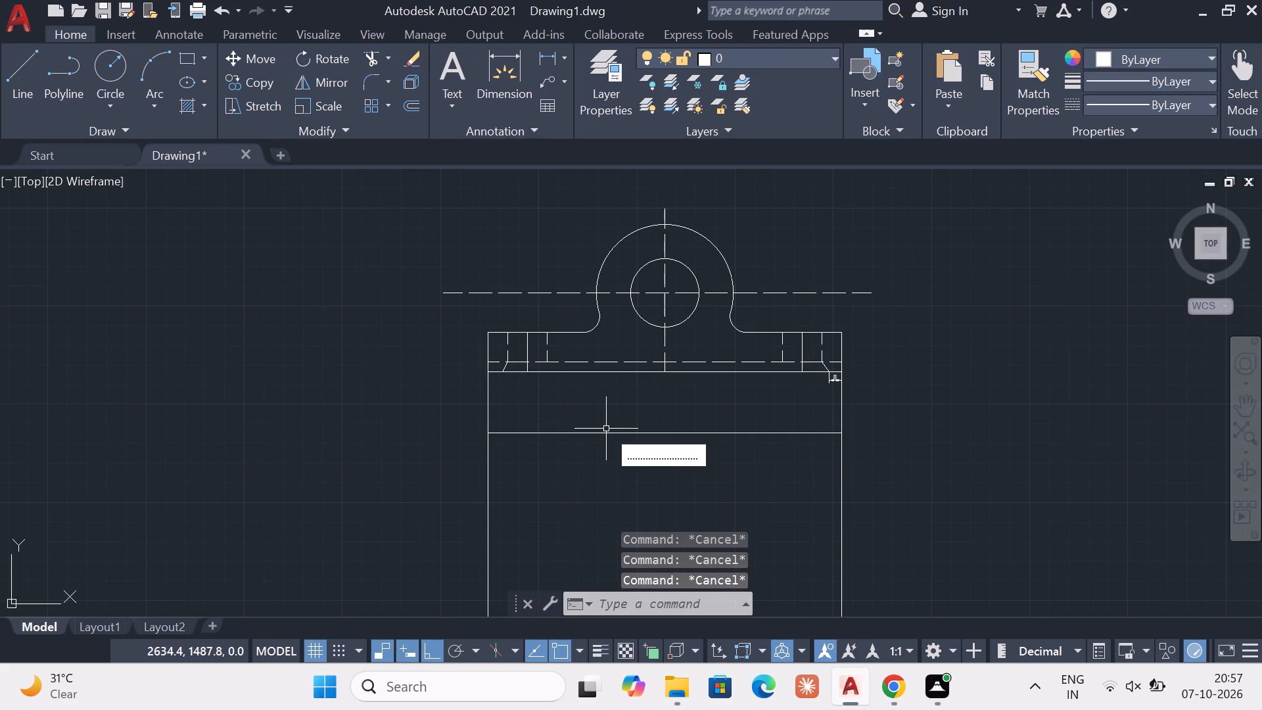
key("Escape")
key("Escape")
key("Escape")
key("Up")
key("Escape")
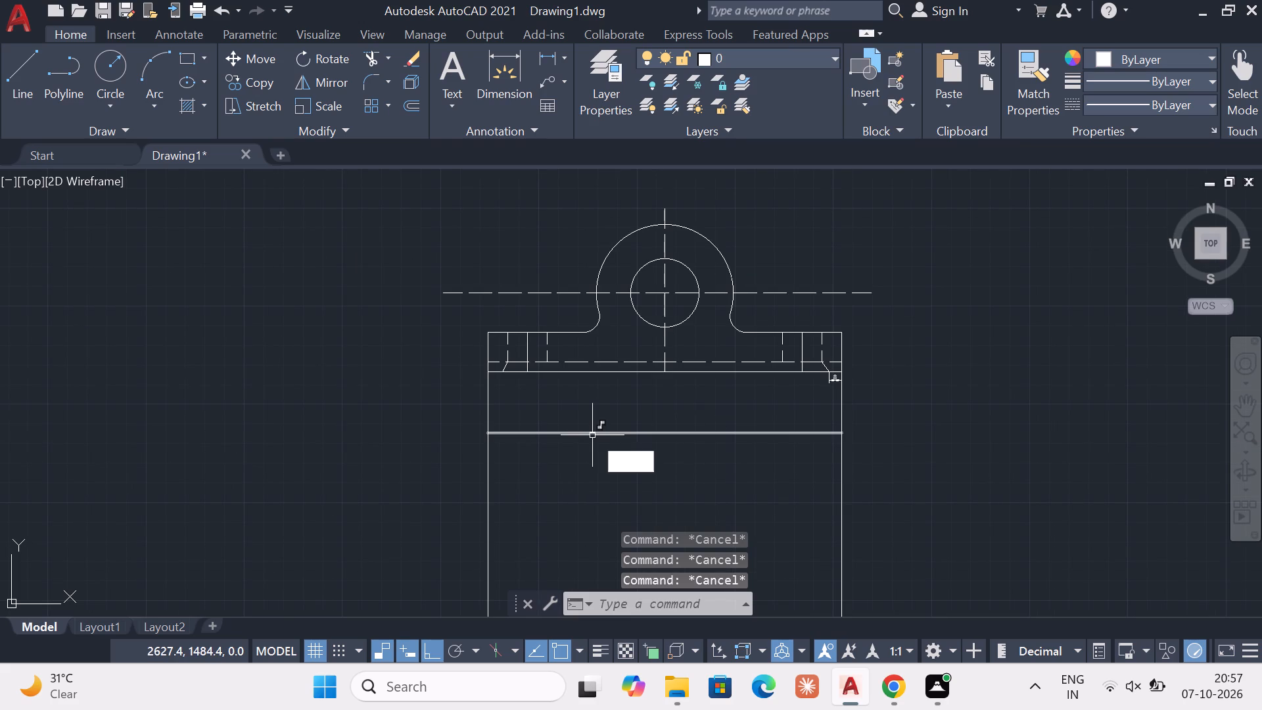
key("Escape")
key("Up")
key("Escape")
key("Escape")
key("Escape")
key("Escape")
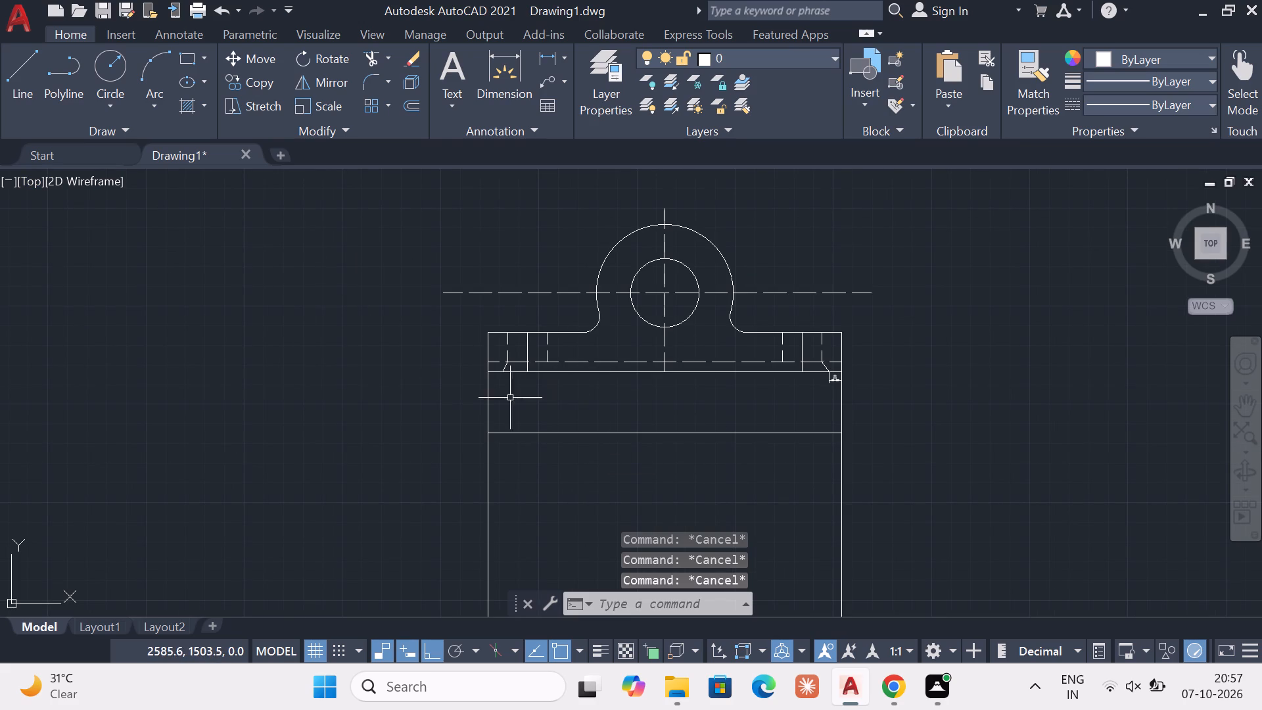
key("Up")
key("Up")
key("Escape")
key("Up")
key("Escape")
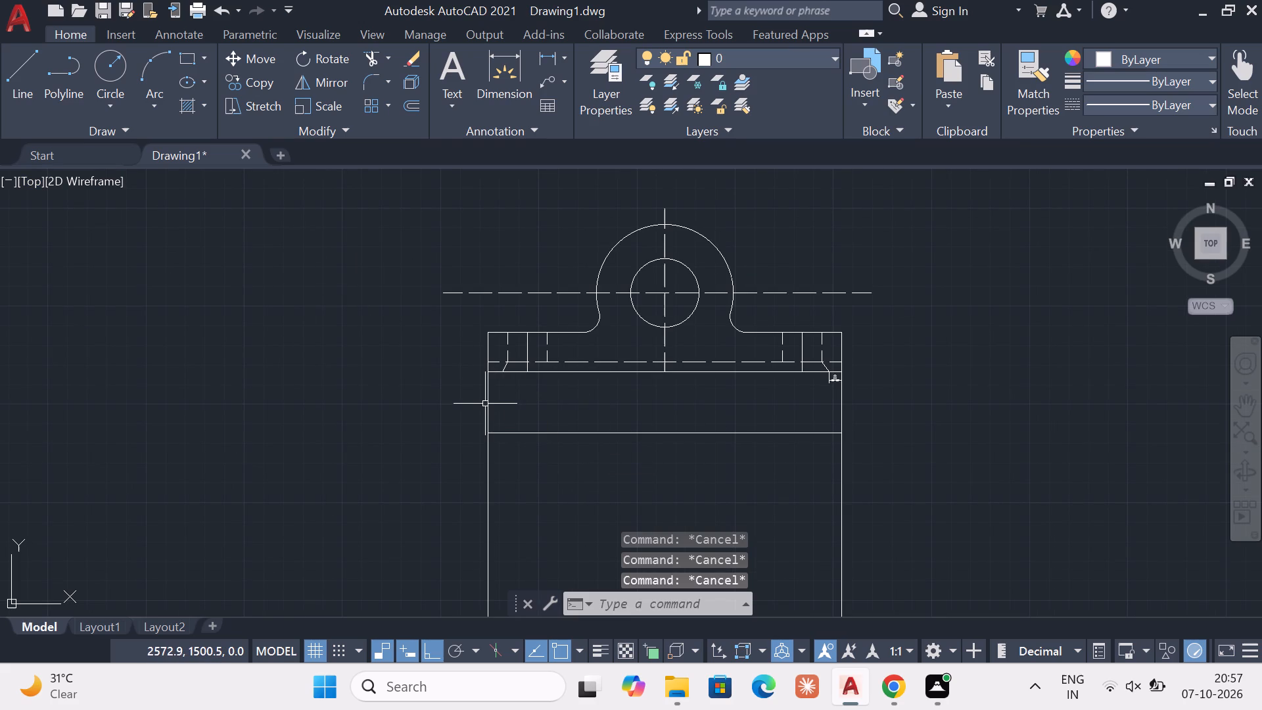
Erase the left and right vertical rays projected down from the bracket's base.
left_click(490, 403)
key("Delete")
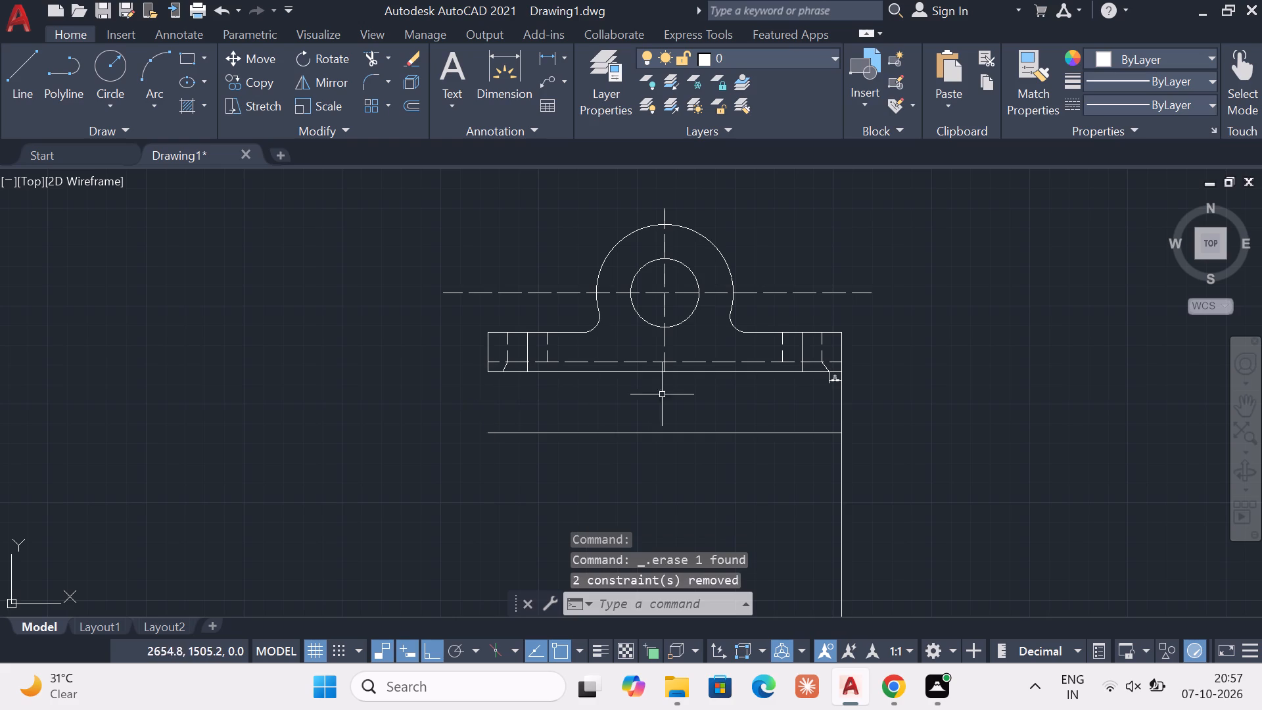
left_click(841, 402)
key("Delete")
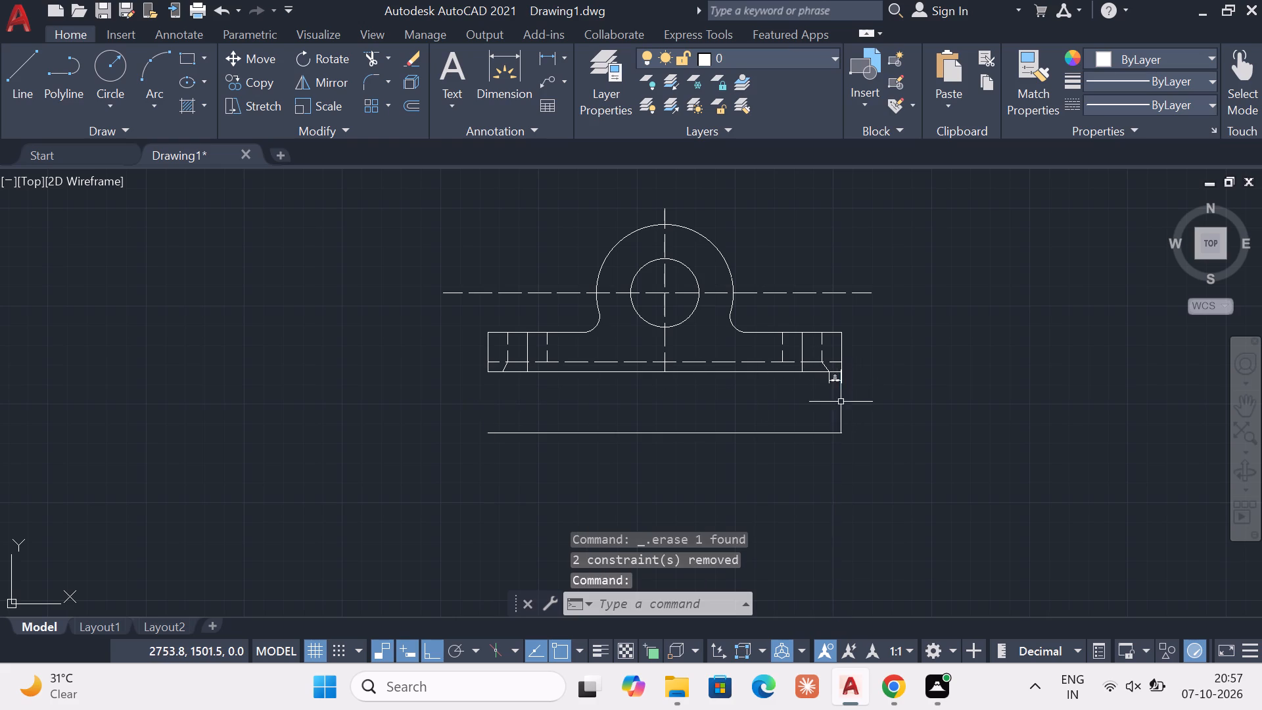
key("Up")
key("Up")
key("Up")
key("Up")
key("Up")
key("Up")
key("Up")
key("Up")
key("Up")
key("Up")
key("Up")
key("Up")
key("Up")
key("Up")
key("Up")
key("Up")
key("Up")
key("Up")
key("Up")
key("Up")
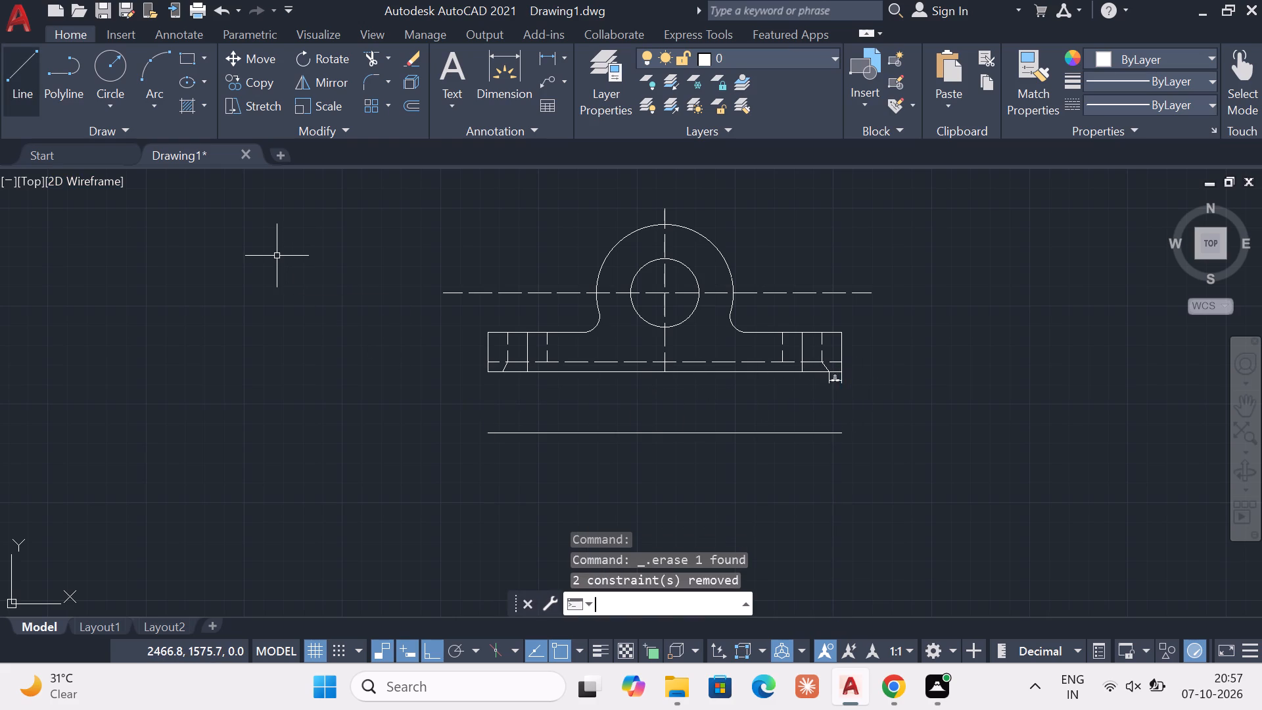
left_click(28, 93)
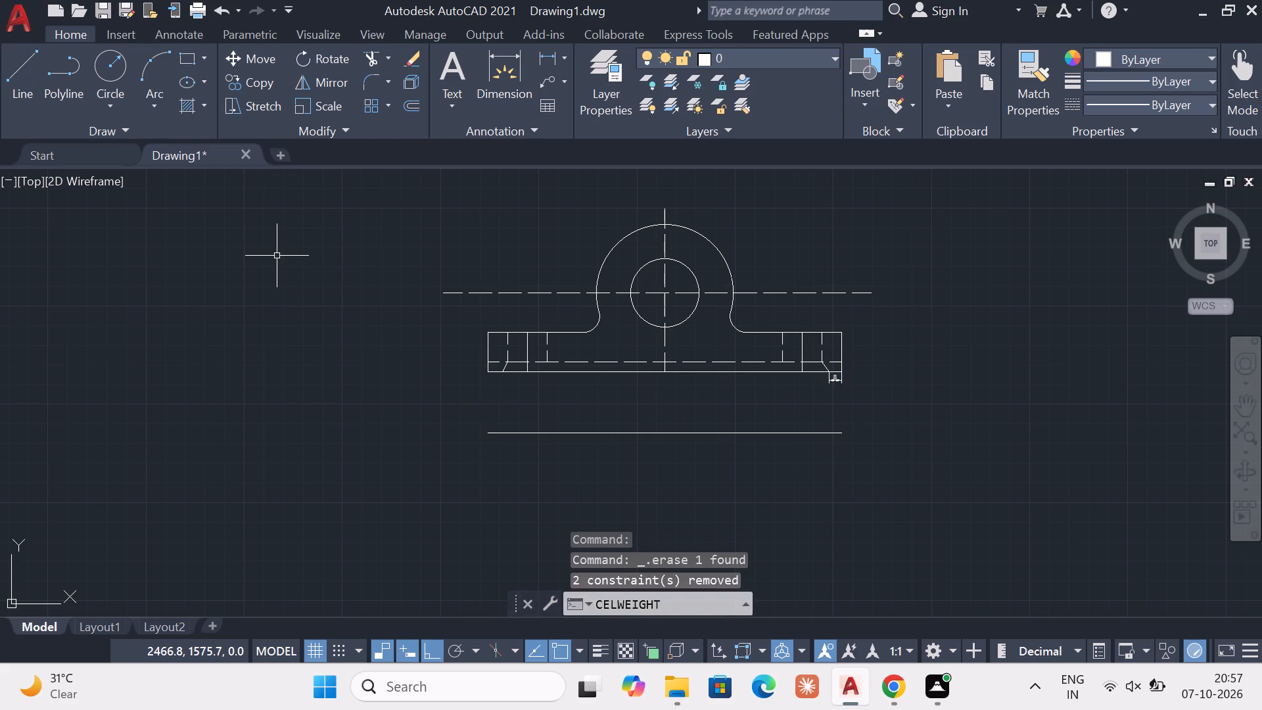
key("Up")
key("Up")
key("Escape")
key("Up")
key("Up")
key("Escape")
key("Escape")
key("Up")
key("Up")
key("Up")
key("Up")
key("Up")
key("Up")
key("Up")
Hide the command line window.
key("ctrl+9")
key("Escape")
key("Escape")
key("Escape")
key("Escape")
key("Escape")
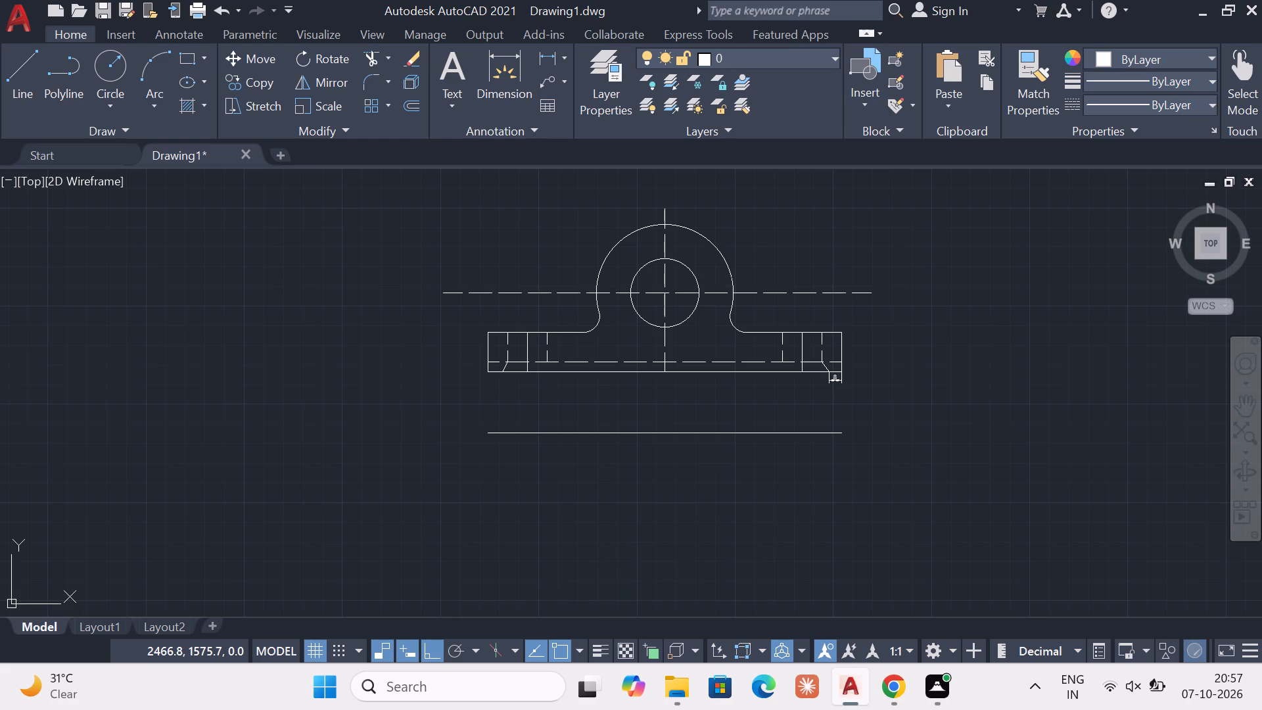
key("Escape")
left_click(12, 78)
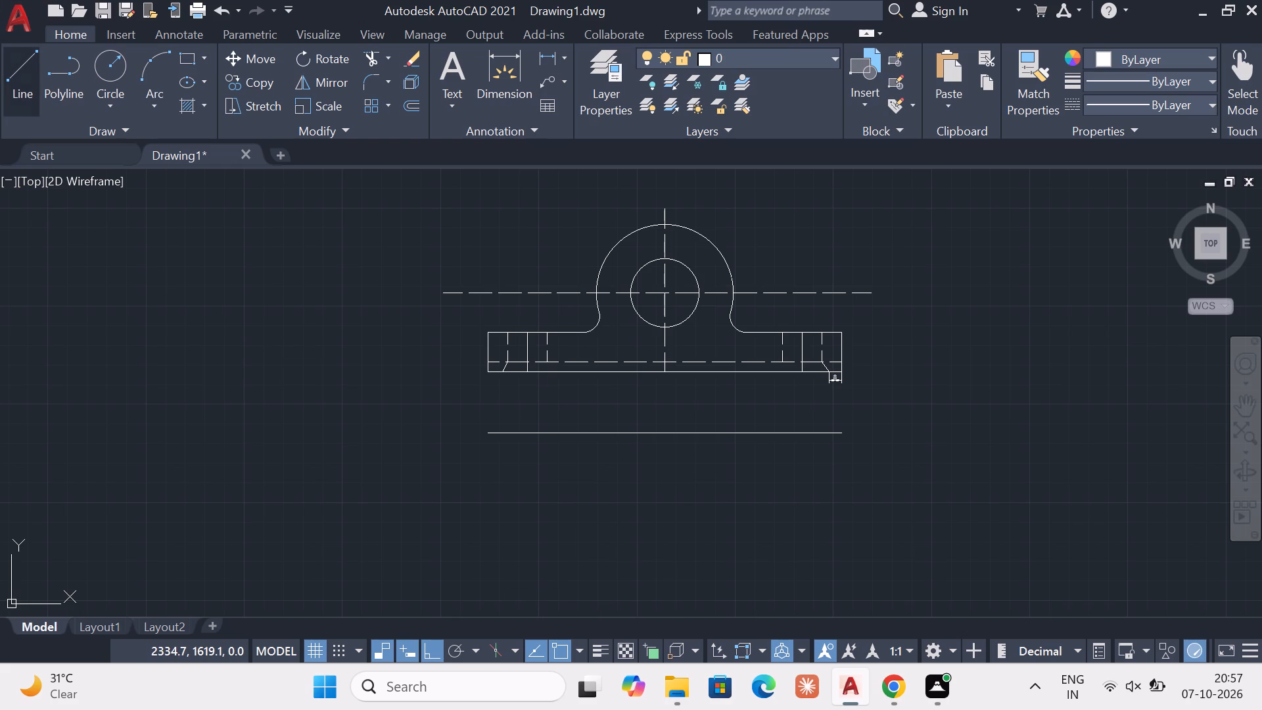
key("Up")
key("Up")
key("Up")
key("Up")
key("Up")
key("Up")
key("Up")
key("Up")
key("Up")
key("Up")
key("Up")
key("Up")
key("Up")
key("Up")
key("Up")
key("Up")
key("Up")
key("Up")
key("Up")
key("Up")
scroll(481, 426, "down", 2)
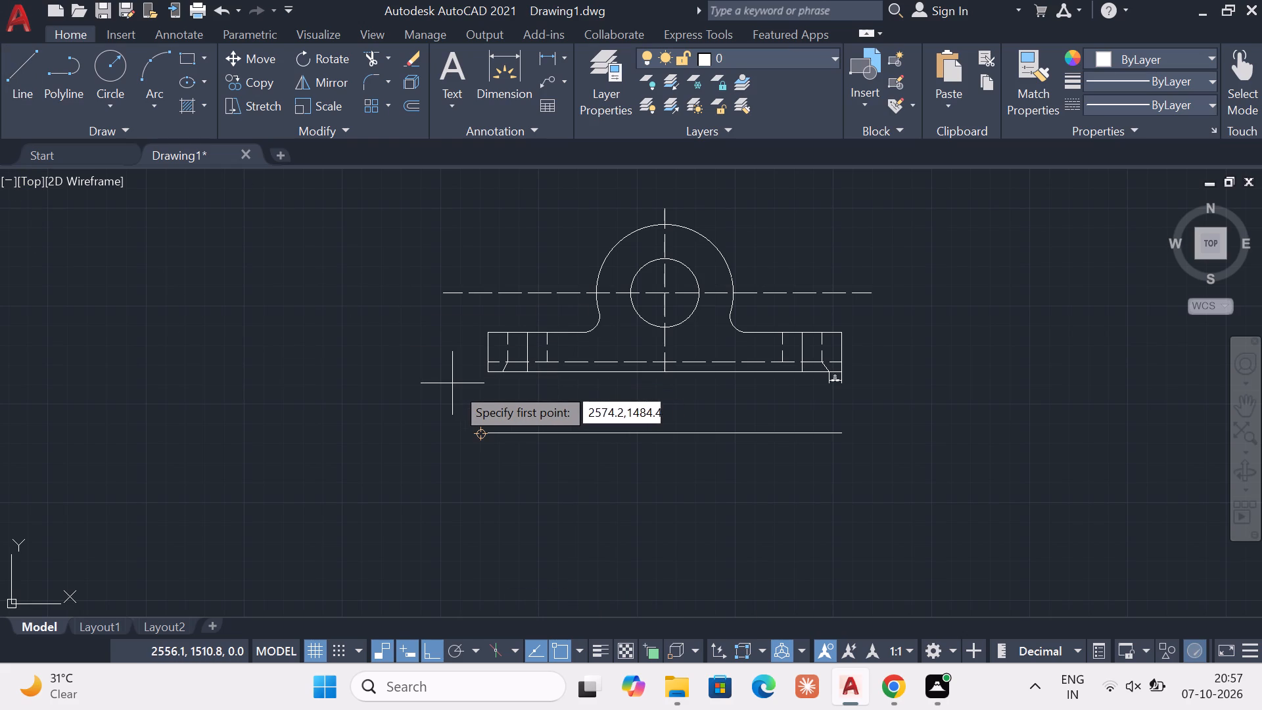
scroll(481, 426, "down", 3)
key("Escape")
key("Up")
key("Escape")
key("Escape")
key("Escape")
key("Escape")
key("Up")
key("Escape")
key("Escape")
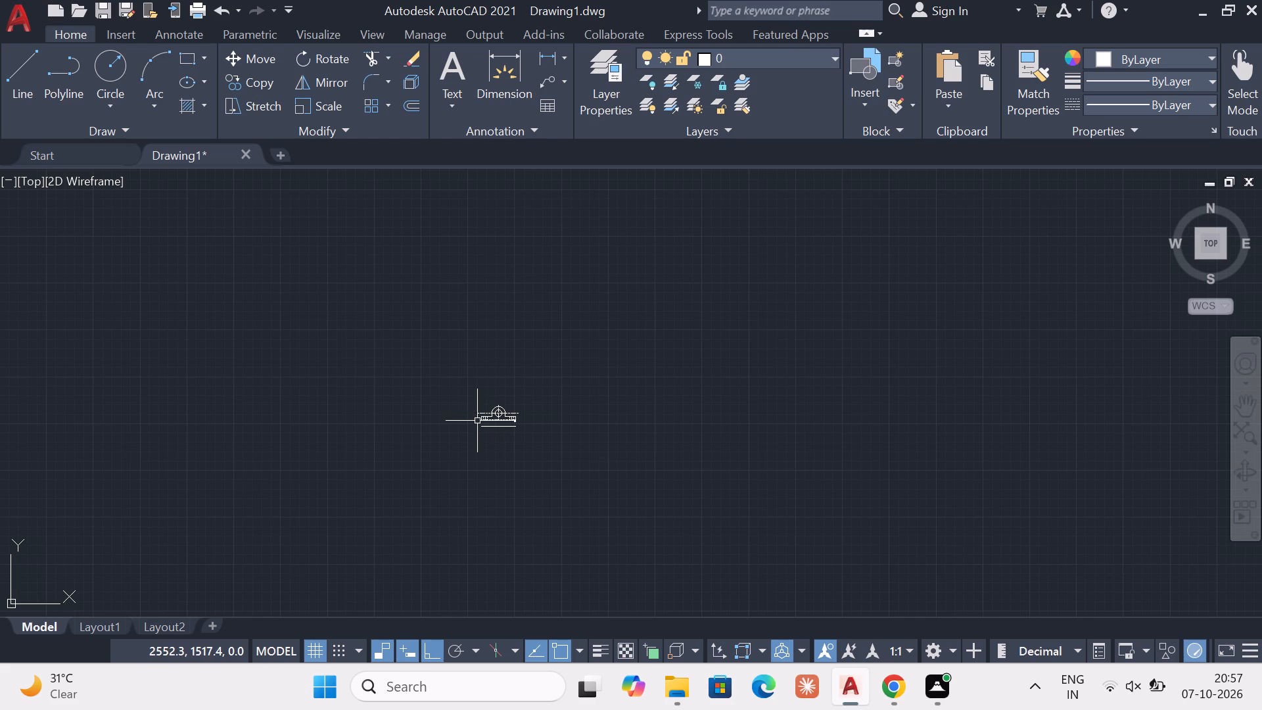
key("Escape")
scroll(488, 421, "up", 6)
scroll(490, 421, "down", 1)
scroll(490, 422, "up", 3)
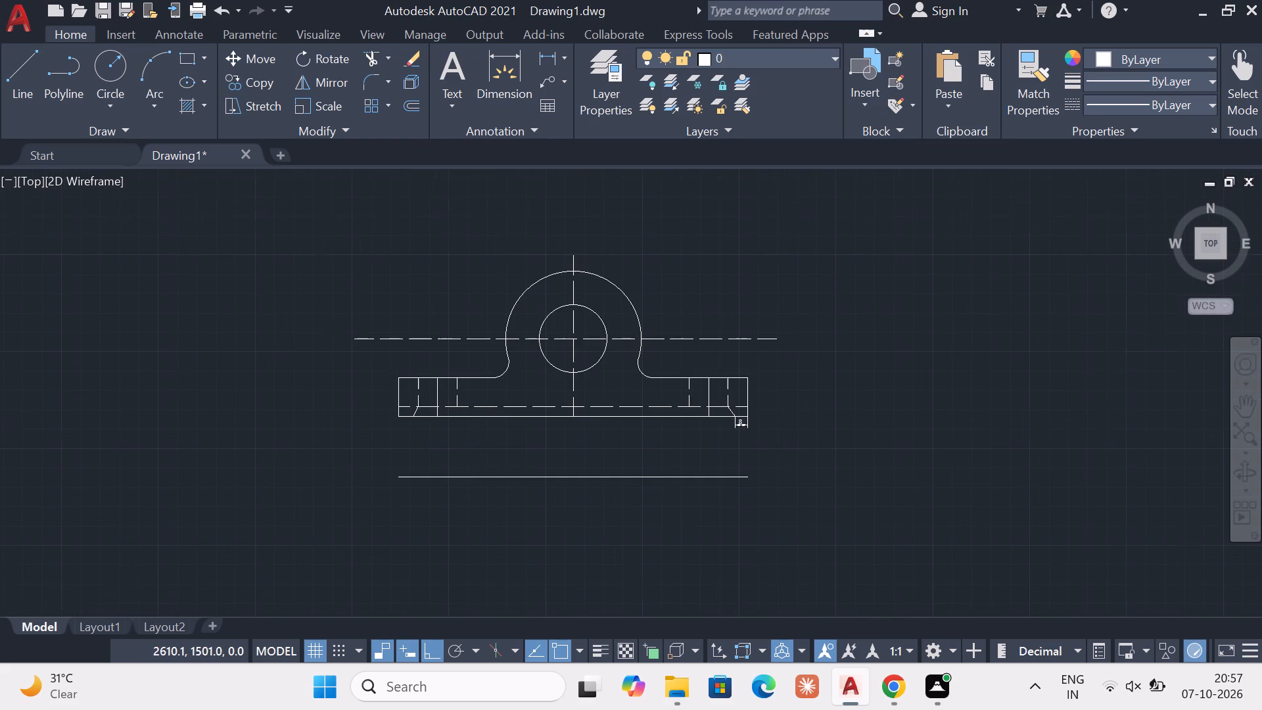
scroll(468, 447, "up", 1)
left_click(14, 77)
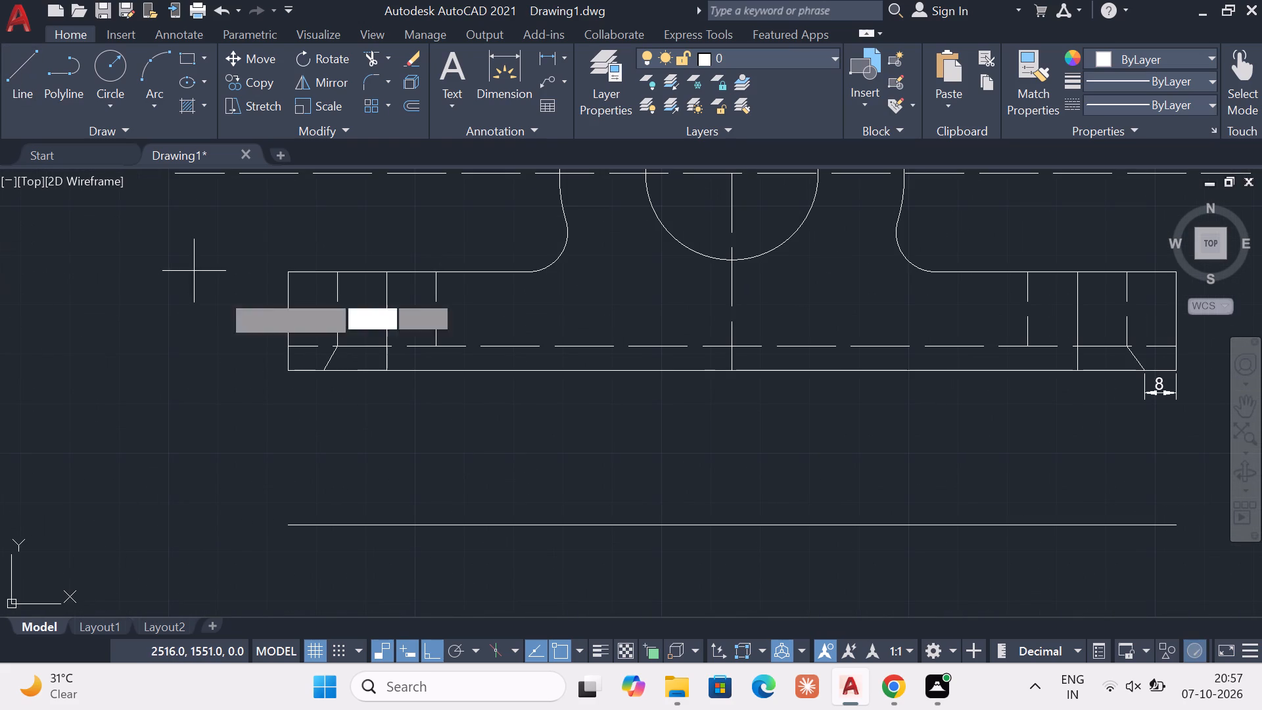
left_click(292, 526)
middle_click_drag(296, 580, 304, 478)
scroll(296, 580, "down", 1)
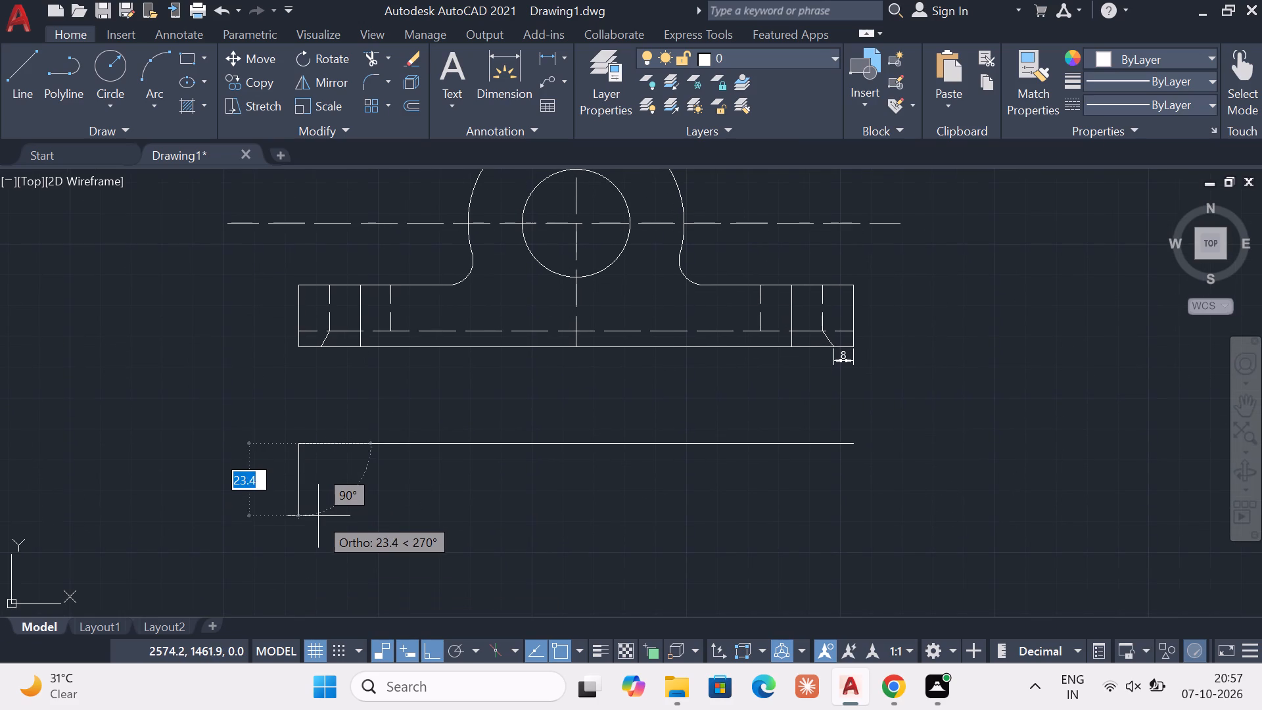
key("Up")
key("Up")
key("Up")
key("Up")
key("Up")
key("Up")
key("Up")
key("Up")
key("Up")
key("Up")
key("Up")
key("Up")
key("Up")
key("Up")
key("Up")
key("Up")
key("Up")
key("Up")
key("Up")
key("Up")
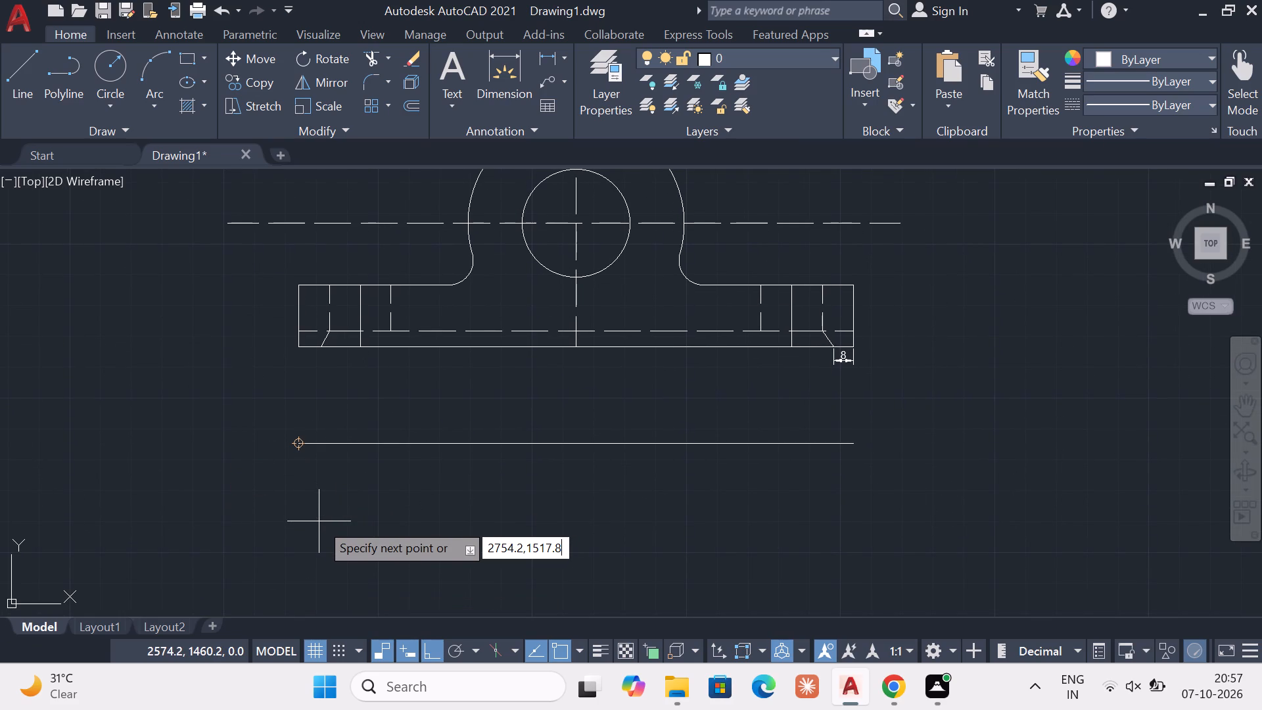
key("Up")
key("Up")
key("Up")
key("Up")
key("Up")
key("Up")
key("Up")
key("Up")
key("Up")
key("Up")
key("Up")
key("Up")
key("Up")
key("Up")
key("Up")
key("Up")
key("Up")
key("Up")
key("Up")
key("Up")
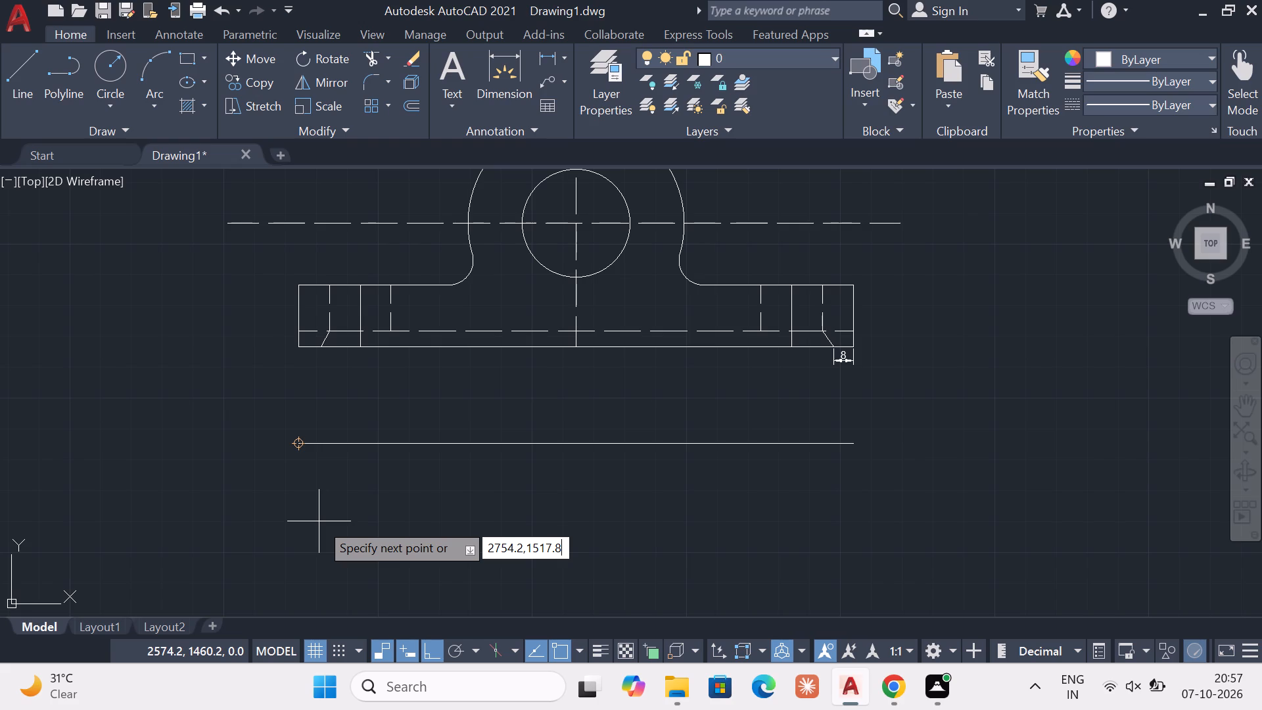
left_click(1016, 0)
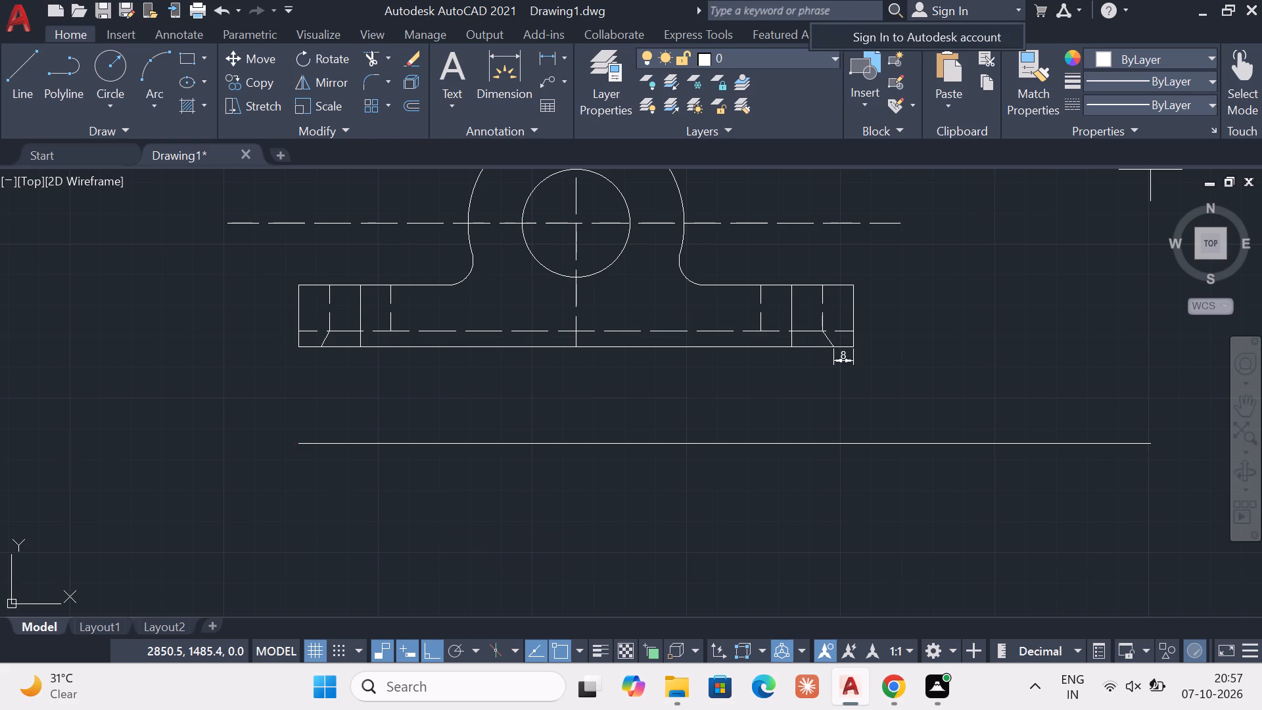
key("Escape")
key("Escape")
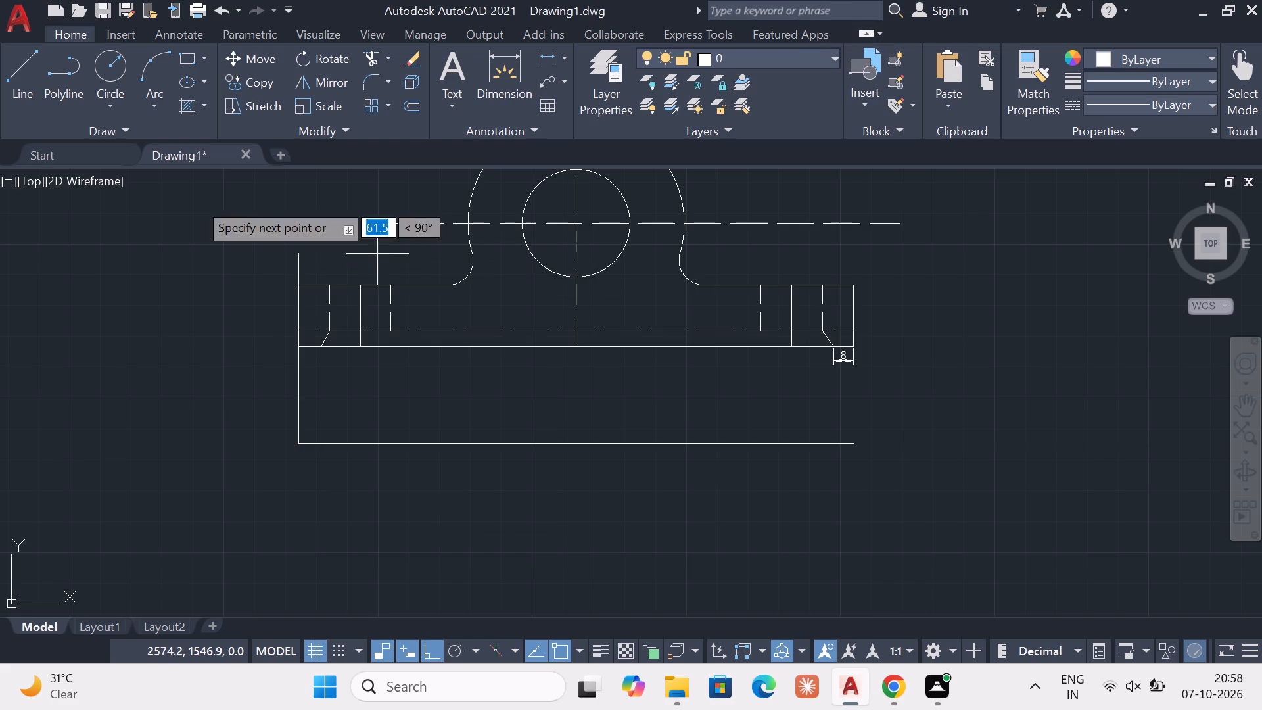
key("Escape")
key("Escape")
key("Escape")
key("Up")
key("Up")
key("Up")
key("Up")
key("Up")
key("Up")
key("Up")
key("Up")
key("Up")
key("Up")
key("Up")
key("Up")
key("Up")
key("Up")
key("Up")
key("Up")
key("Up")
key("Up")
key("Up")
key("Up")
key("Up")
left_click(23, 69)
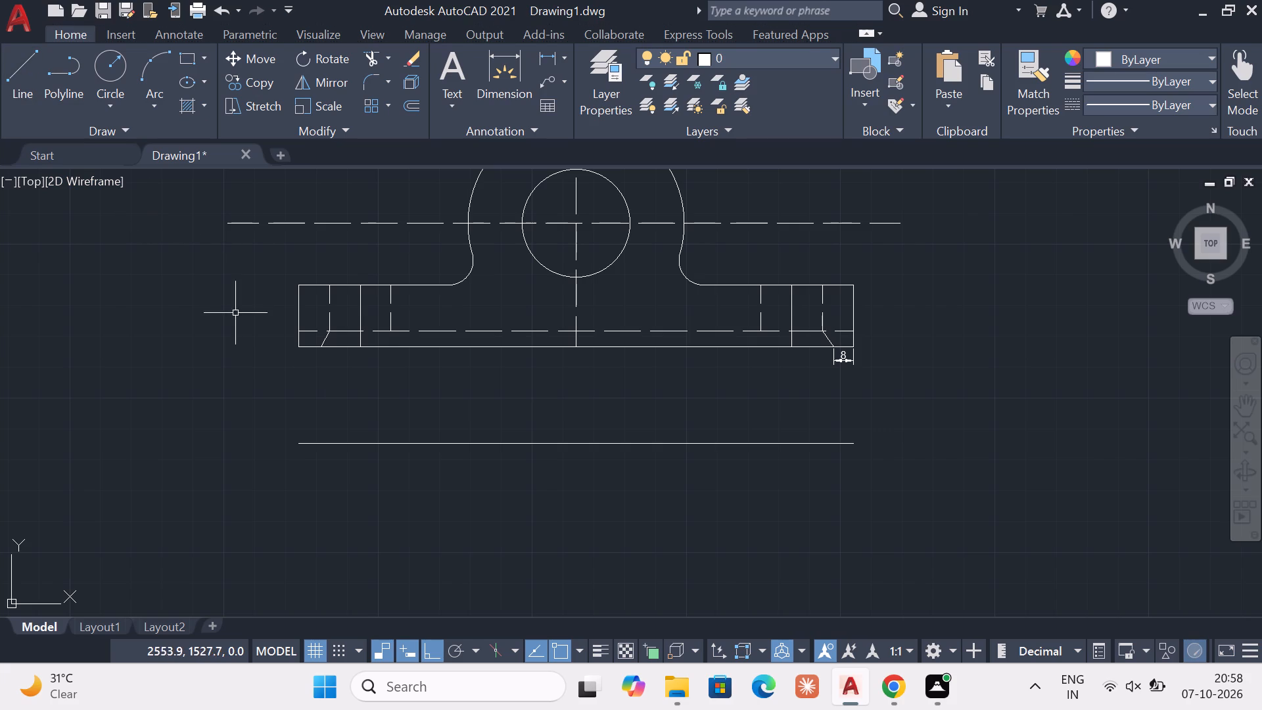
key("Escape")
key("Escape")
Draw a vertical line 66 units long straight down from the left end of the lower horizontal line.
left_click(29, 86)
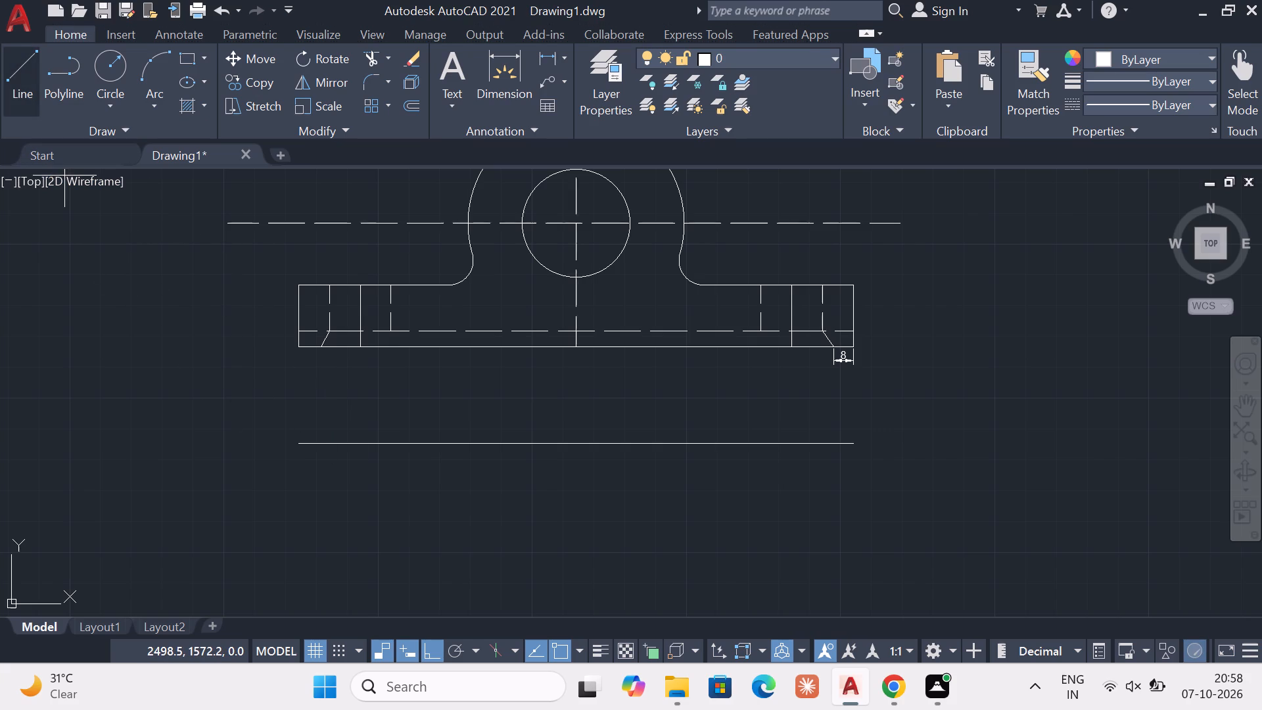
left_click(294, 442)
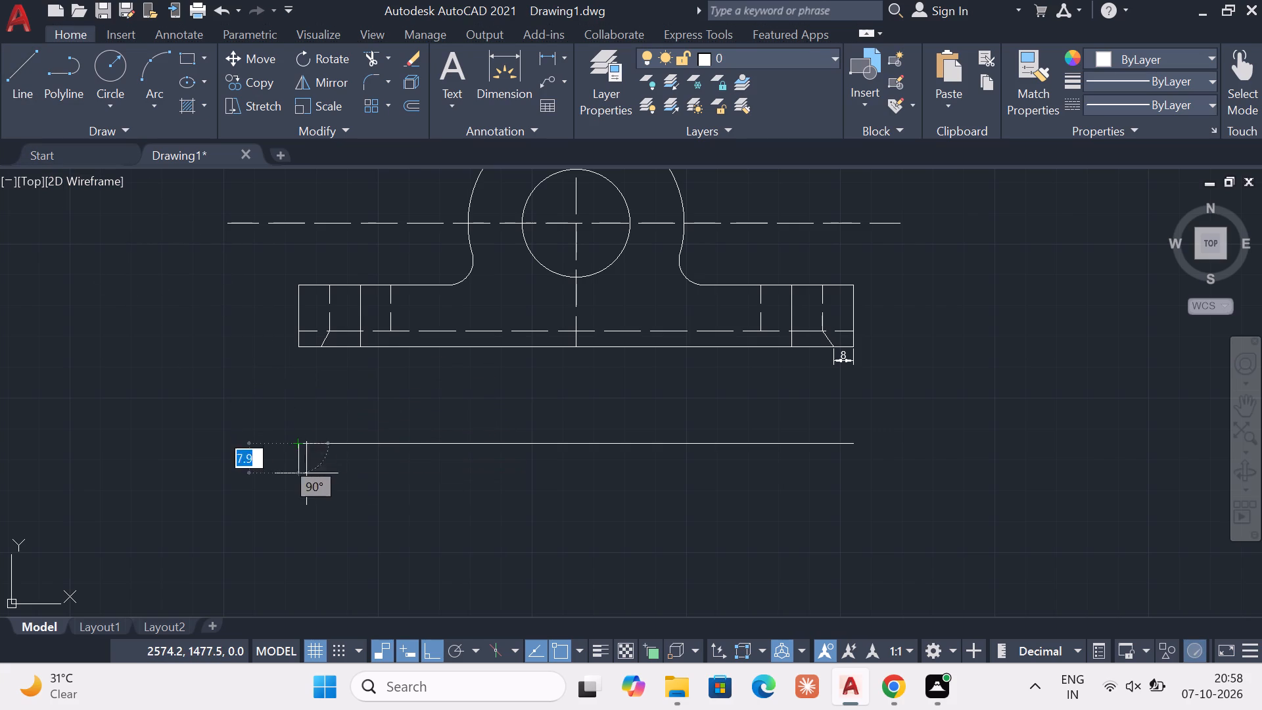
type("66")
key("Return")
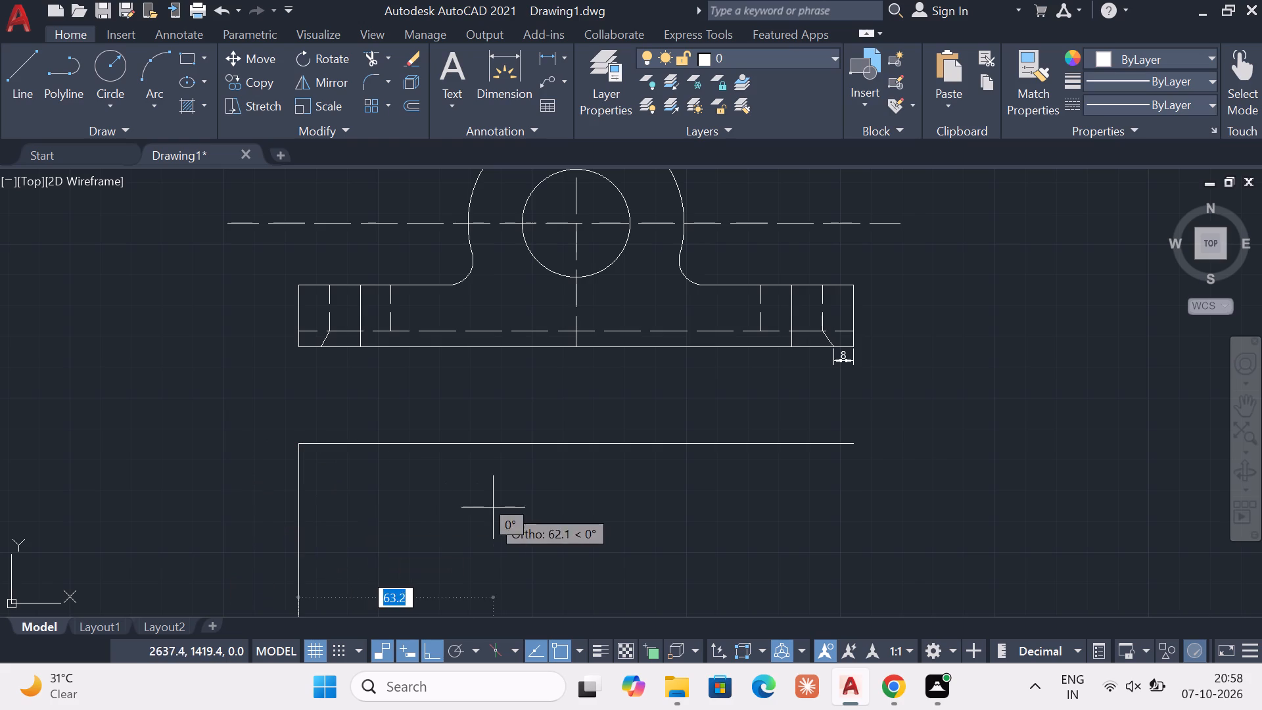
key("Up")
middle_click_drag(513, 508, 517, 379)
key("Up")
key("Up")
key("Up")
key("Up")
key("Up")
key("Up")
key("Up")
key("Up")
key("Up")
key("Up")
key("Up")
key("Up")
key("Up")
key("Up")
key("Up")
key("Up")
key("Up")
key("Up")
key("Up")
key("Up")
key("Up")
key("Up")
key("Up")
key("Up")
key("Up")
key("Up")
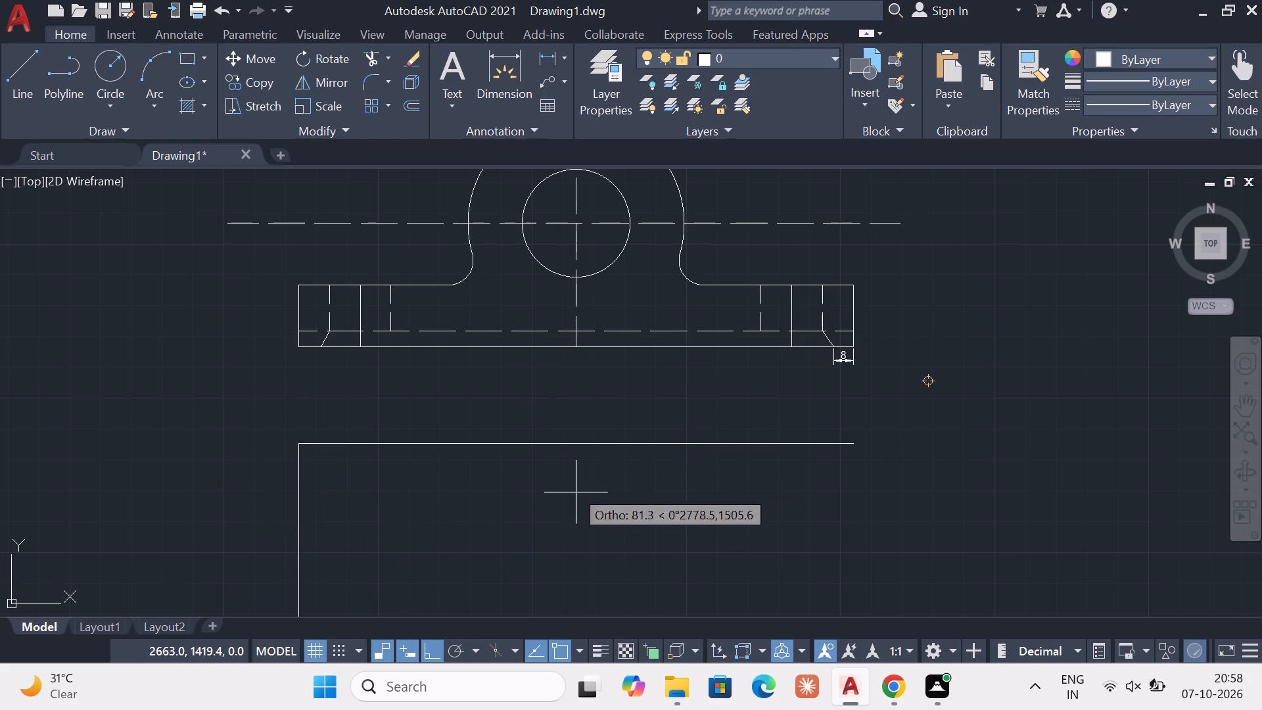
middle_click_drag(590, 508, 580, 404)
middle_click_drag(615, 468, 555, 399)
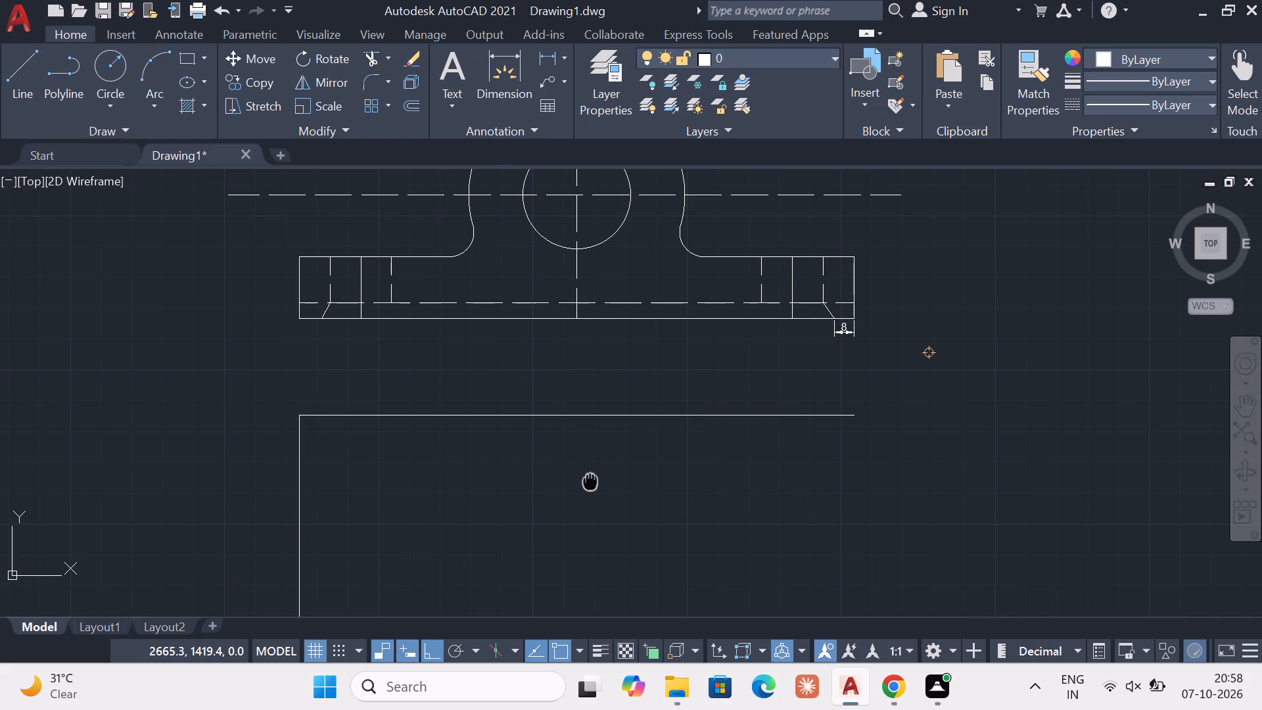
middle_click_drag(555, 399, 532, 385)
scroll(533, 390, "down", 2)
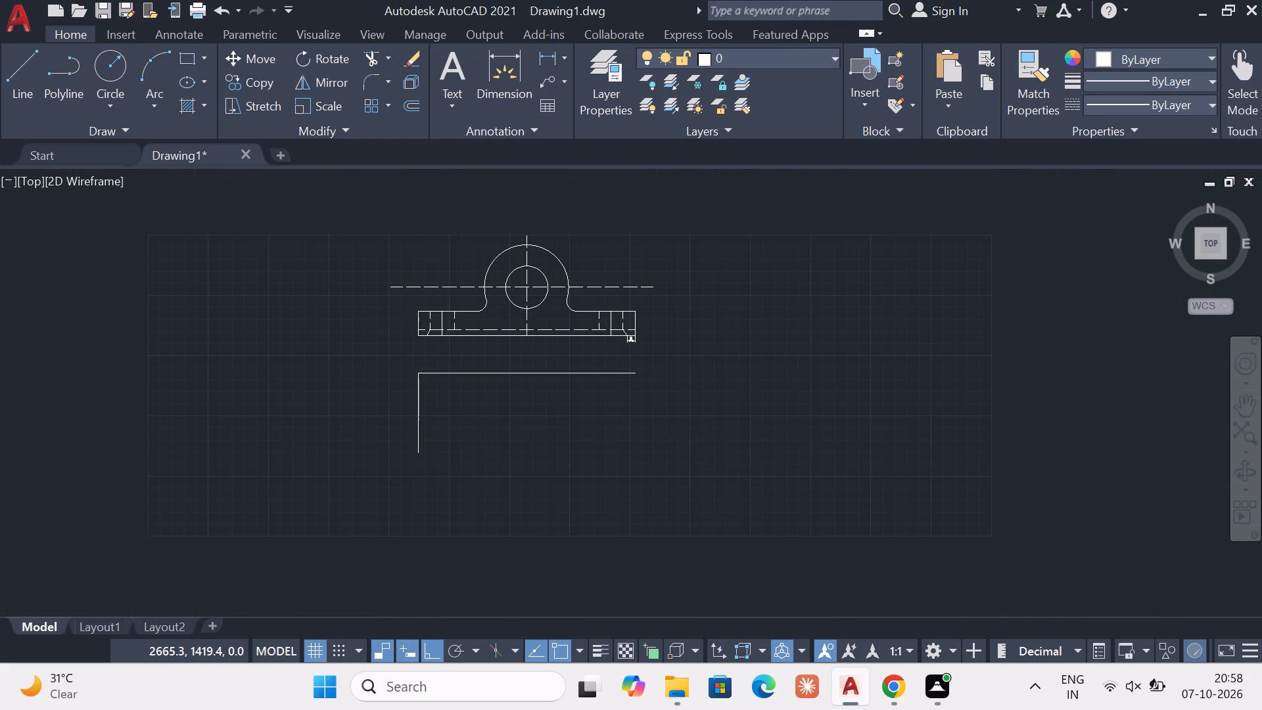
key("Up")
key("Escape")
key("Up")
key("Escape")
key("Up")
key("Escape")
key("Up")
key("Escape")
key("Up")
key("Escape")
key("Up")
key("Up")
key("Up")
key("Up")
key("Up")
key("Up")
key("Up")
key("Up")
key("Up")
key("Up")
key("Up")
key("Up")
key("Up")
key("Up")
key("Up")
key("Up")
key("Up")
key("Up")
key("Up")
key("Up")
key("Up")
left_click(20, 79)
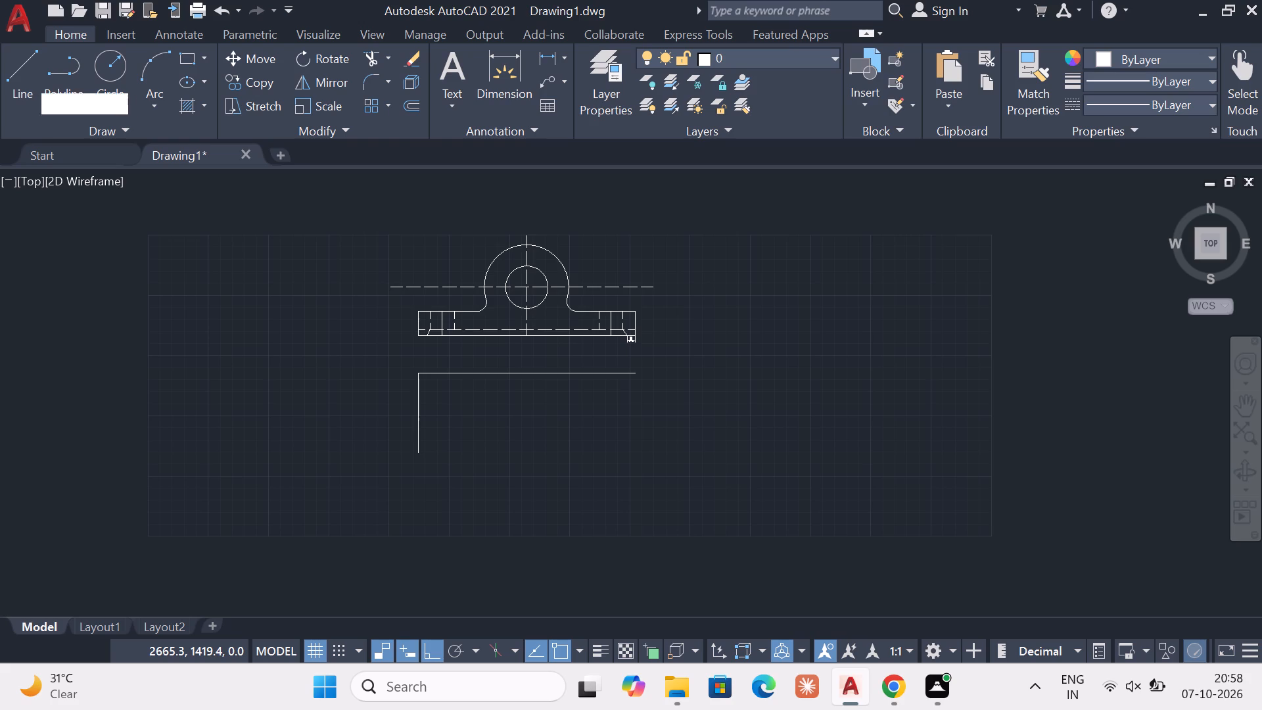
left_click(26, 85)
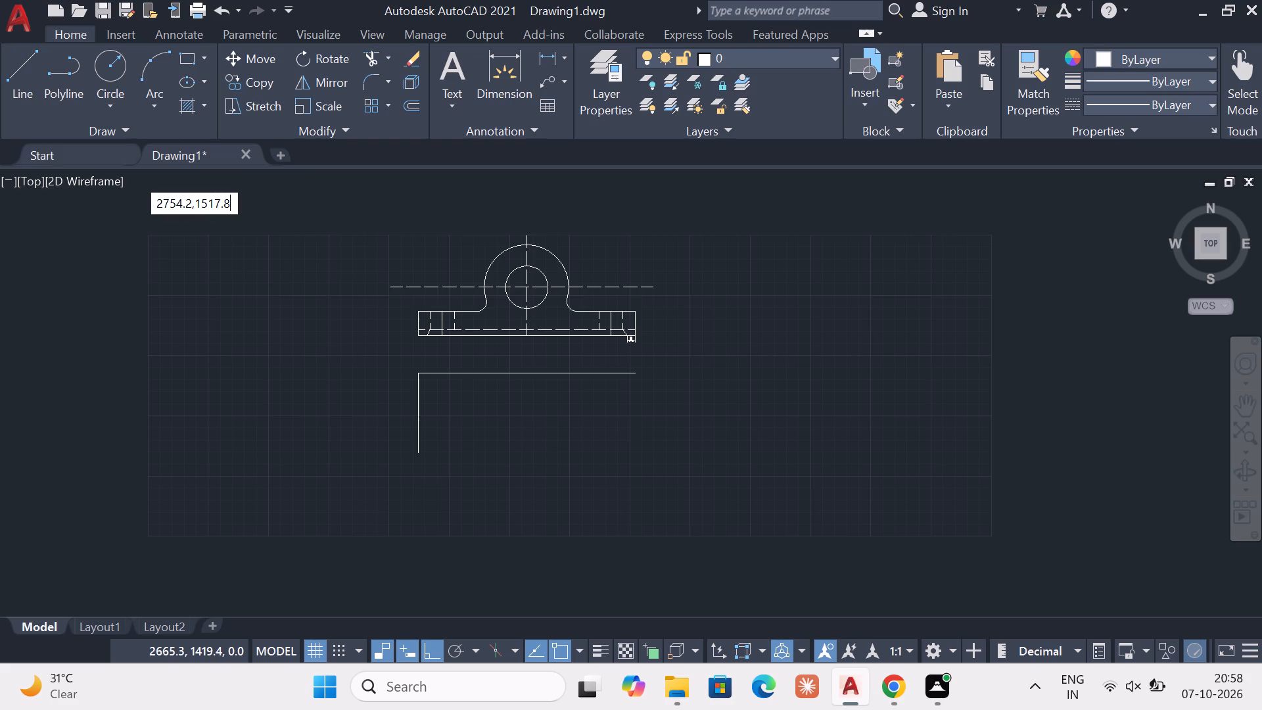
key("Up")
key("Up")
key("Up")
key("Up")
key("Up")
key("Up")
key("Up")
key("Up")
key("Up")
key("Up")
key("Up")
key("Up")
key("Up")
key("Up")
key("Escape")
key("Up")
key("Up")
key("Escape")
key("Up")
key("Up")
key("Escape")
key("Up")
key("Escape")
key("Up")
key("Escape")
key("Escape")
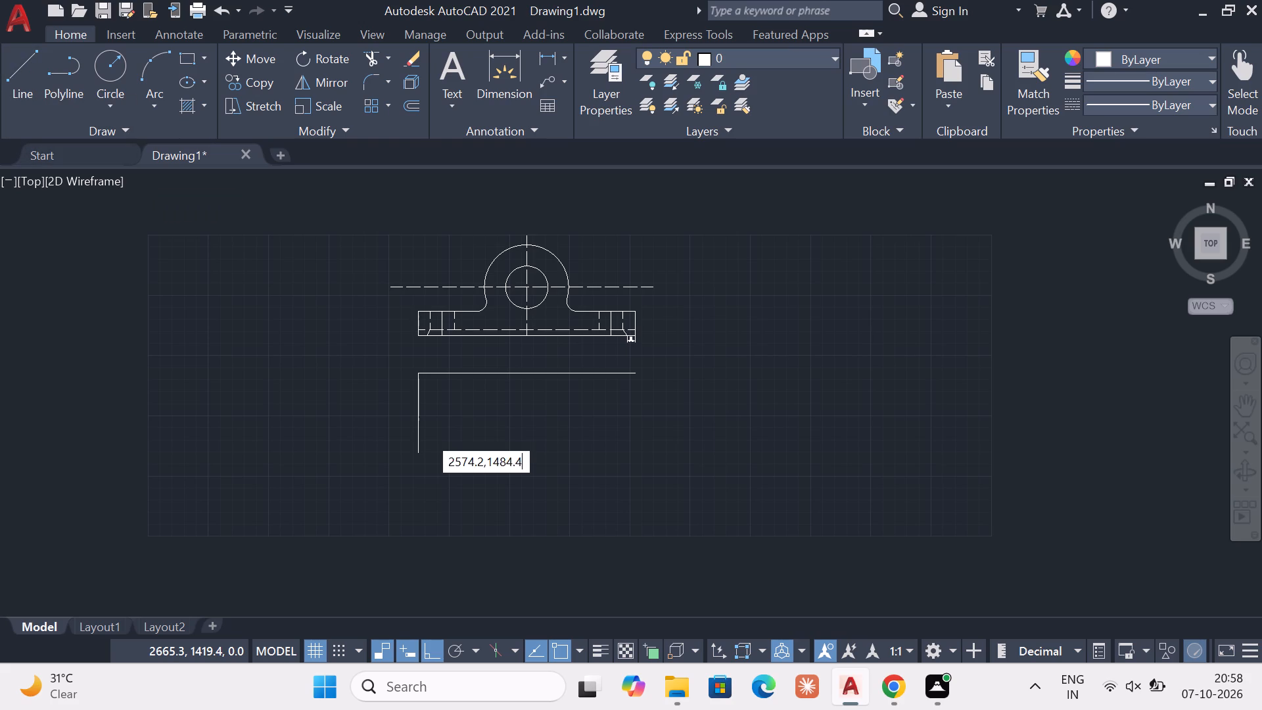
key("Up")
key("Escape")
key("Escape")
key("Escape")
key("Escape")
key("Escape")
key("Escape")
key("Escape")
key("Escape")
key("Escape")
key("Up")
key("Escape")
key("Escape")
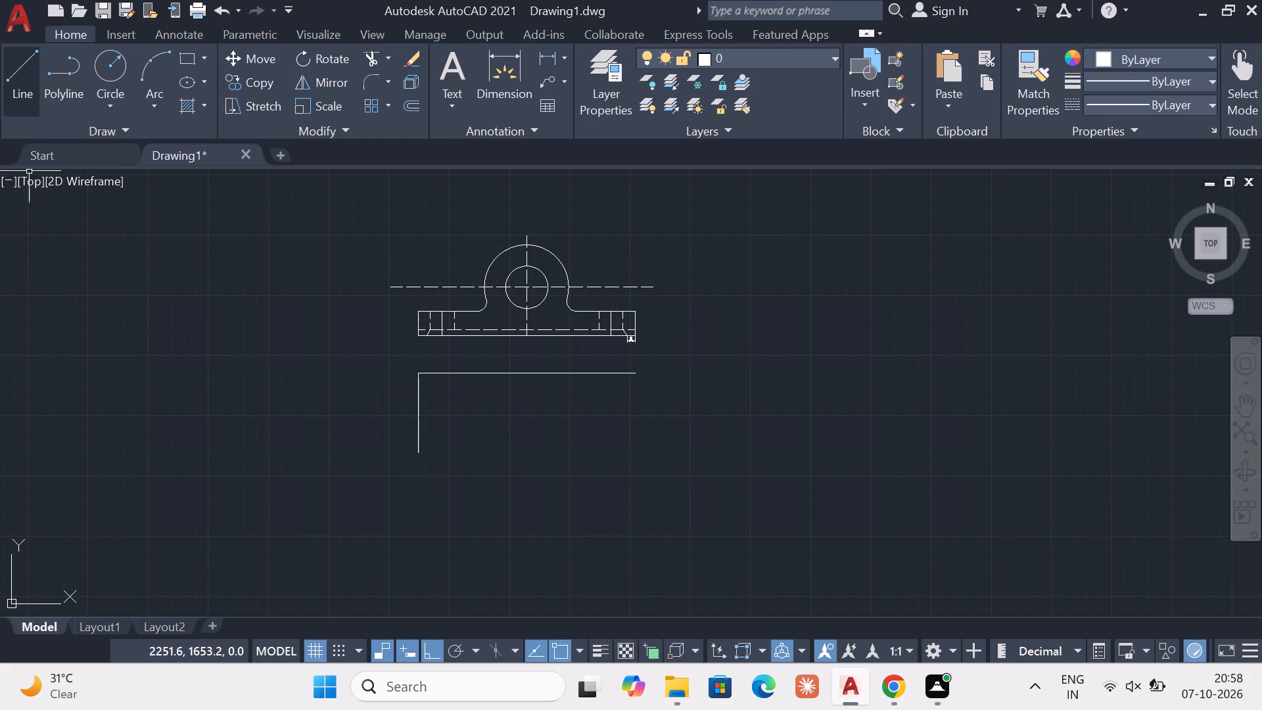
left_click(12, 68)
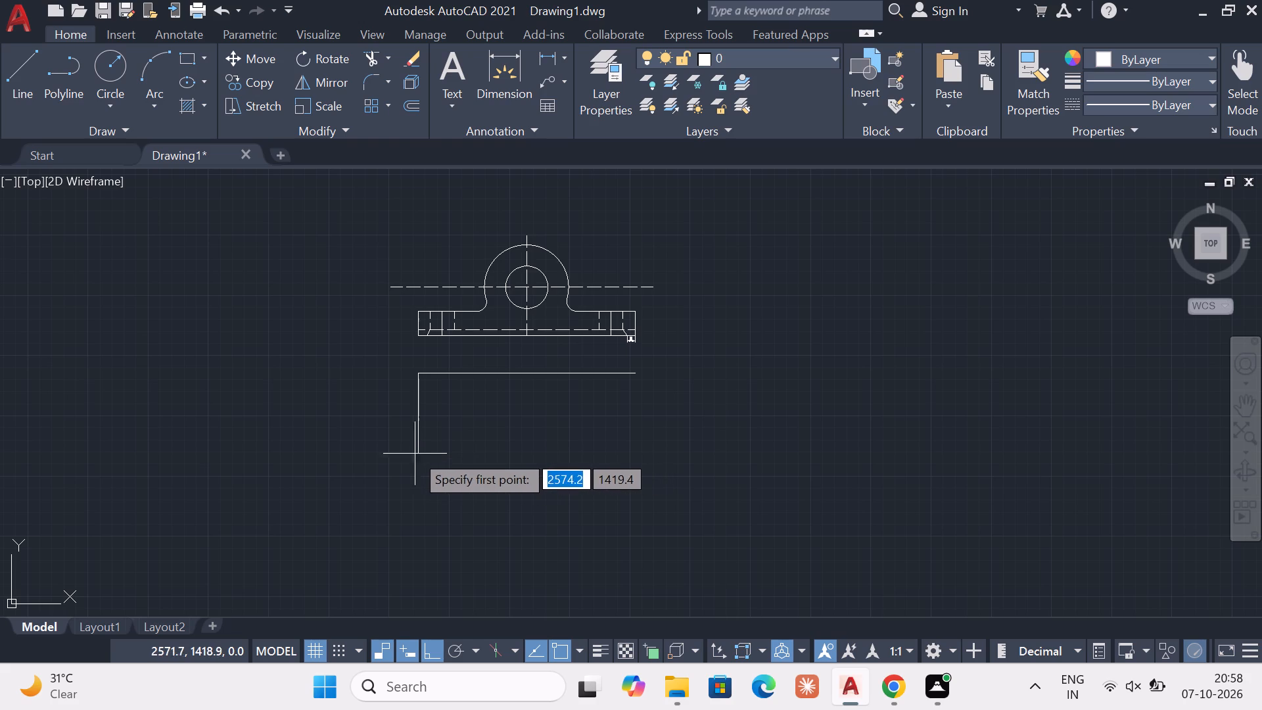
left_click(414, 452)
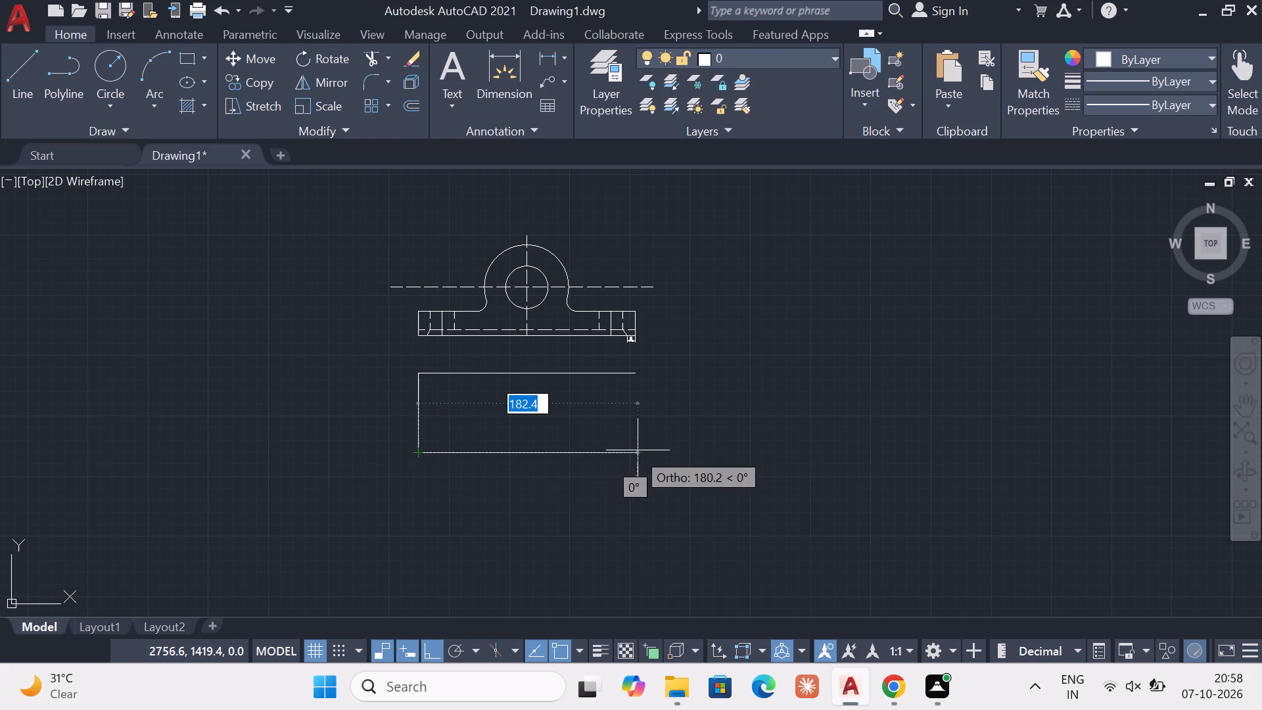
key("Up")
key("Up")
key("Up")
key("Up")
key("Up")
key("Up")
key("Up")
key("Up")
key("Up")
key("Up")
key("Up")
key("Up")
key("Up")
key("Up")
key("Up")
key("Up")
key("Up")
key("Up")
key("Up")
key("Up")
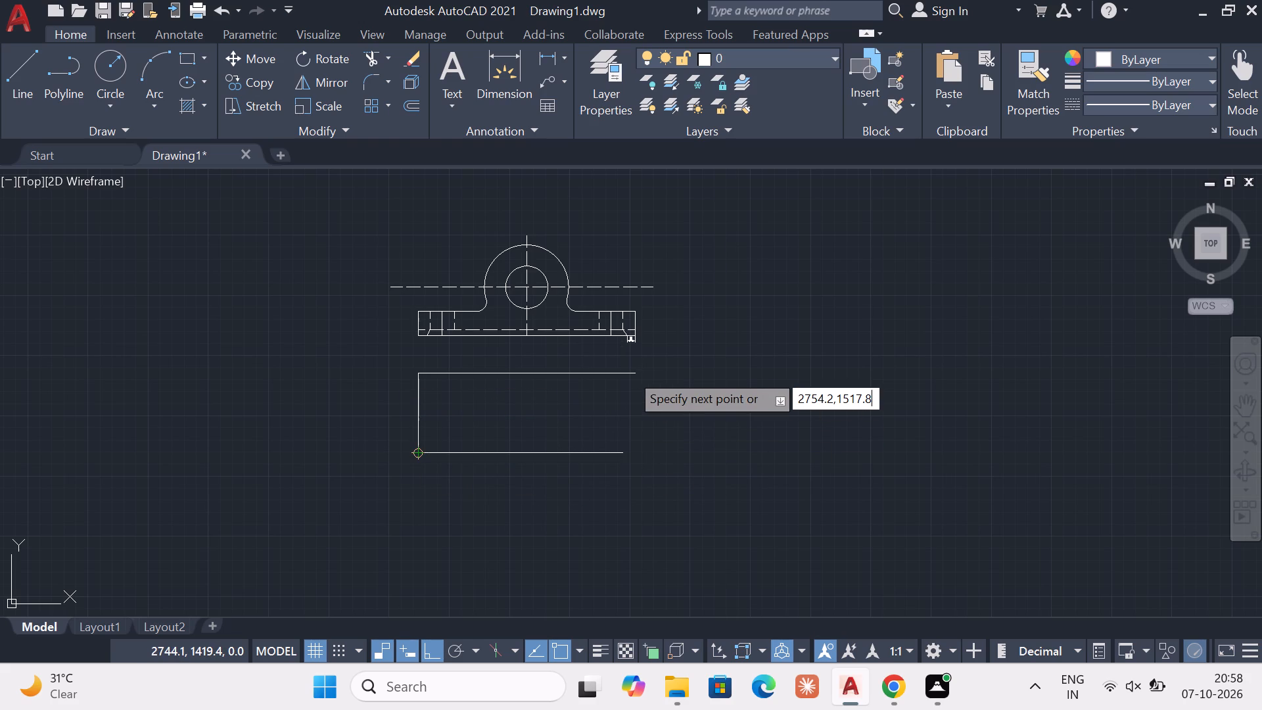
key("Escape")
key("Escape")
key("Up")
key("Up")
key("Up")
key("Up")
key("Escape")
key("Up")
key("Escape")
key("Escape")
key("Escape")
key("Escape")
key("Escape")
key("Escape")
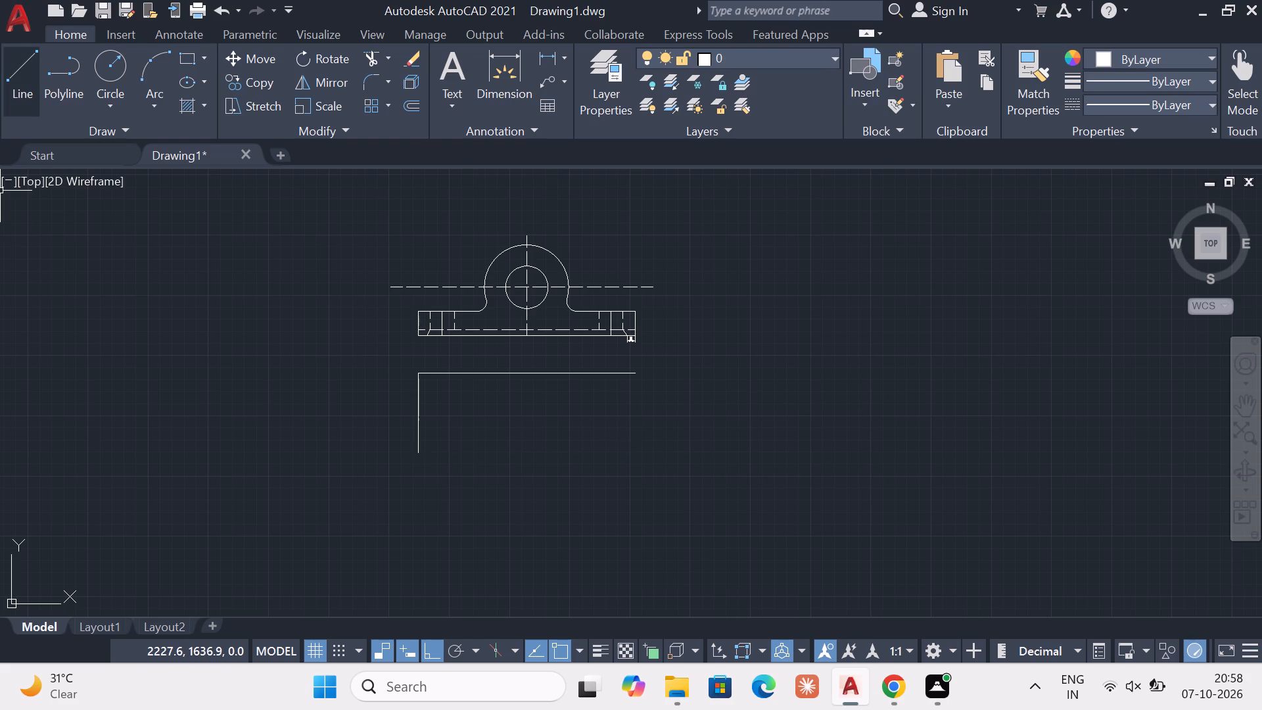
Draw a horizontal line from the lower end of the 66-unit vertical line, running rightward past the upper line's right end.
left_click(22, 89)
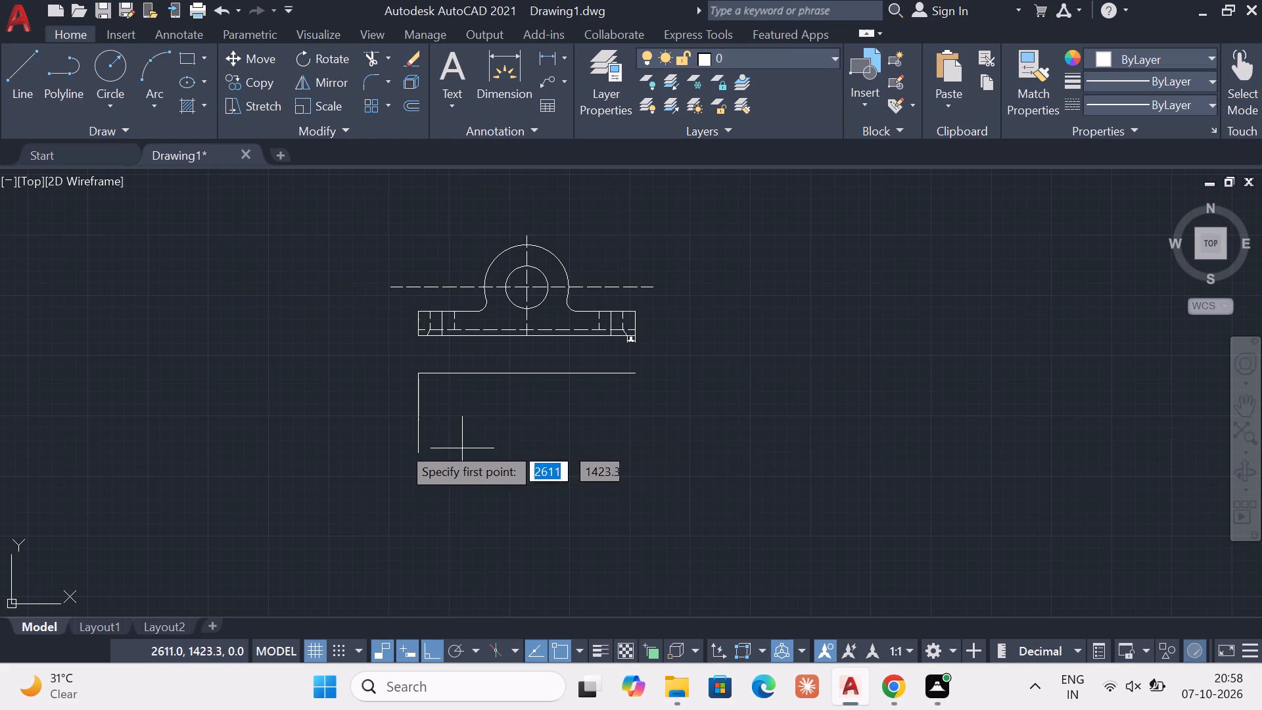
left_click(412, 448)
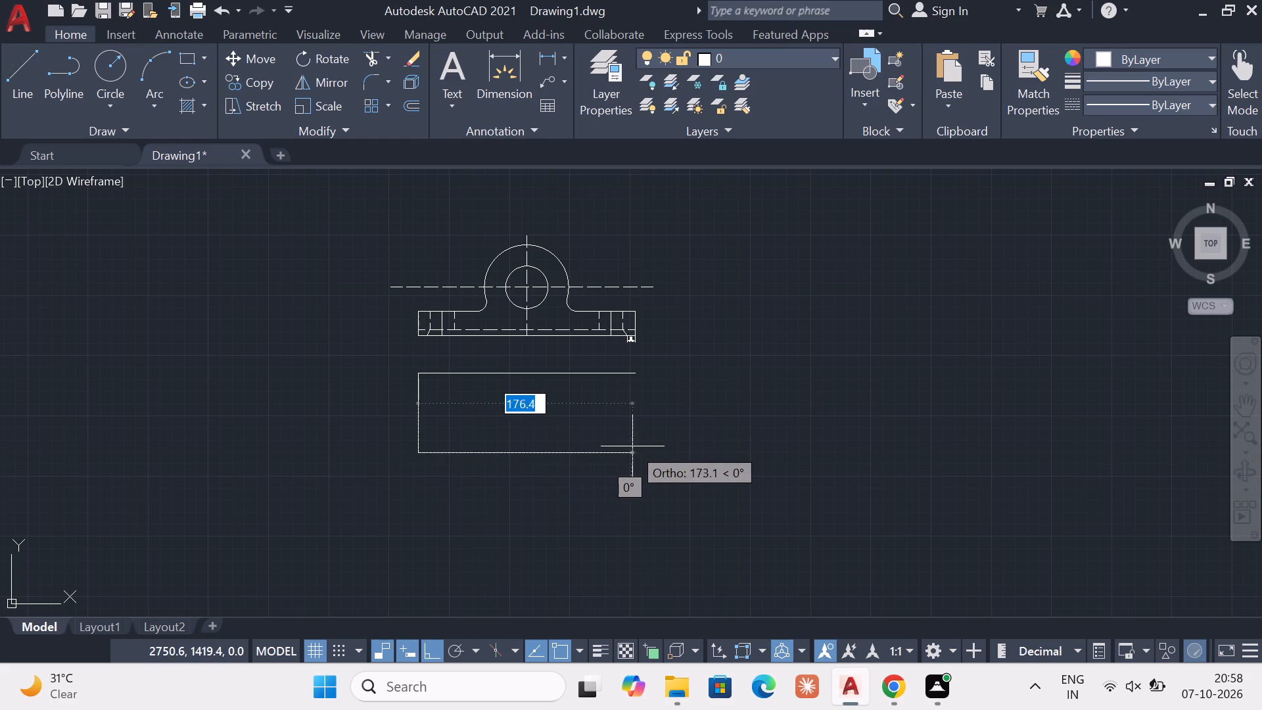
left_click(668, 447)
key("Escape")
key("Up")
key("Escape")
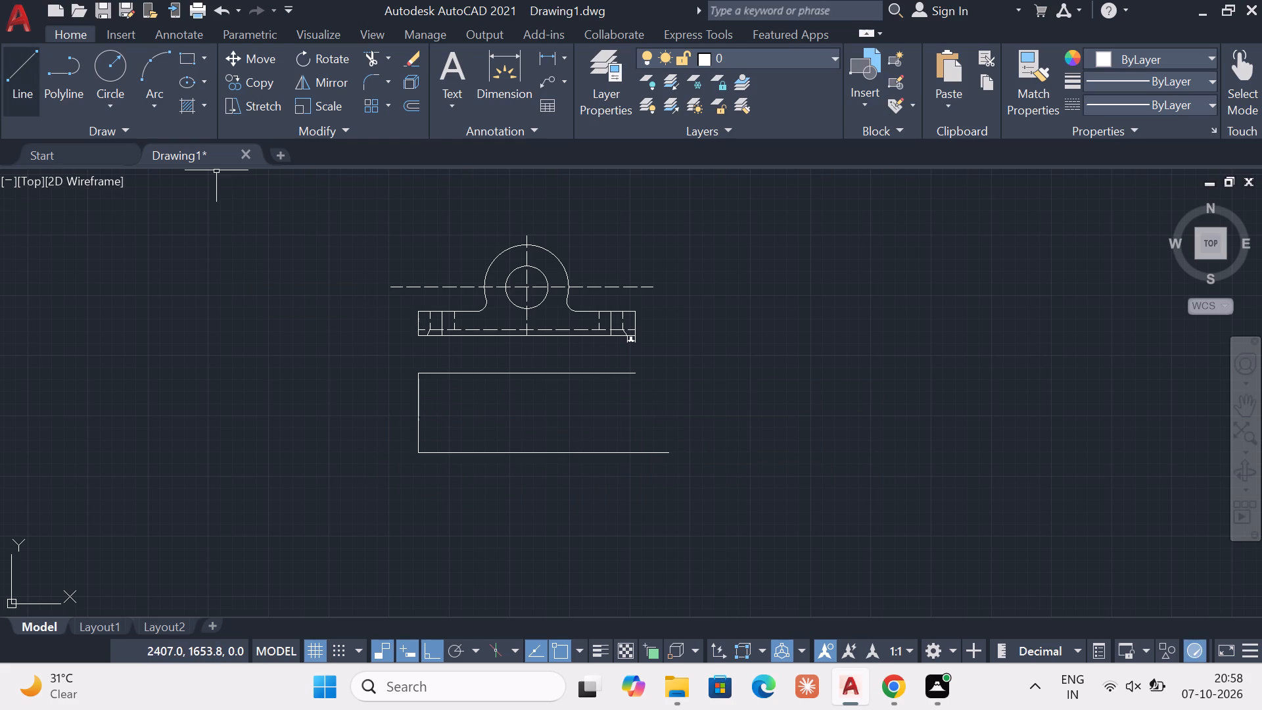
Draw a vertical line down from the right end of the second view's top edge, crossing its bottom line.
left_click(11, 71)
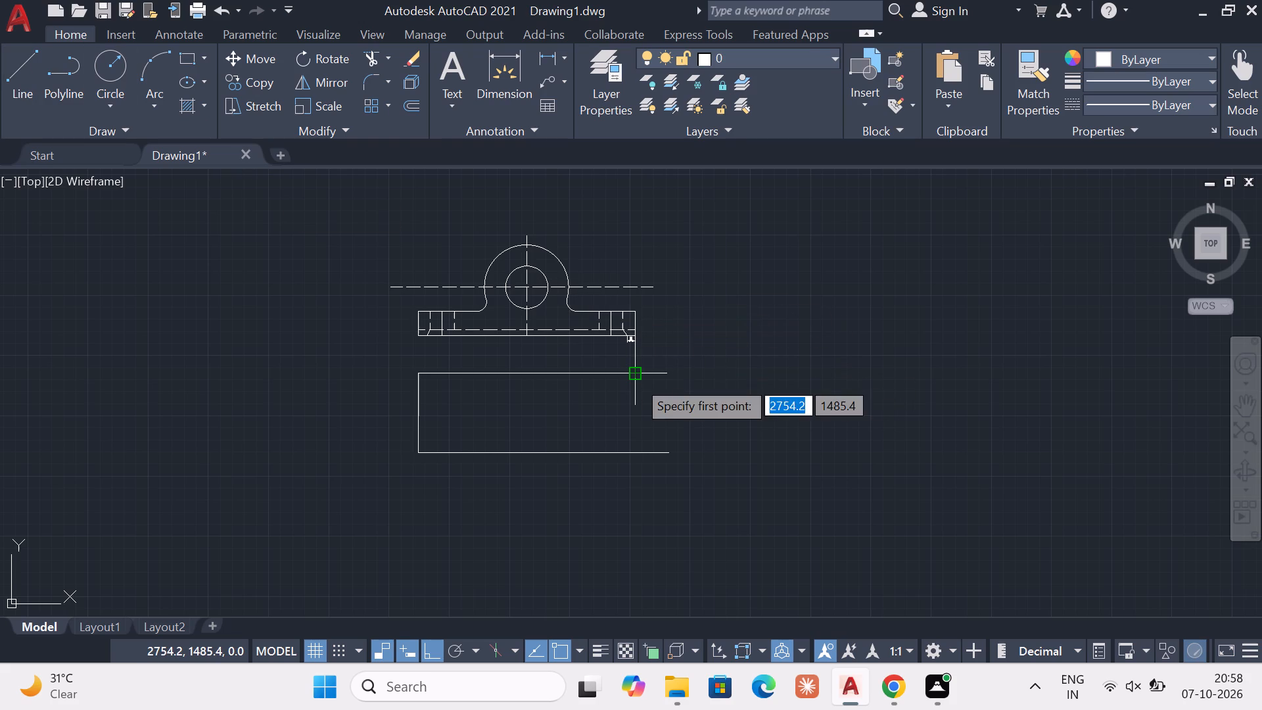
left_click(636, 378)
left_click(642, 473)
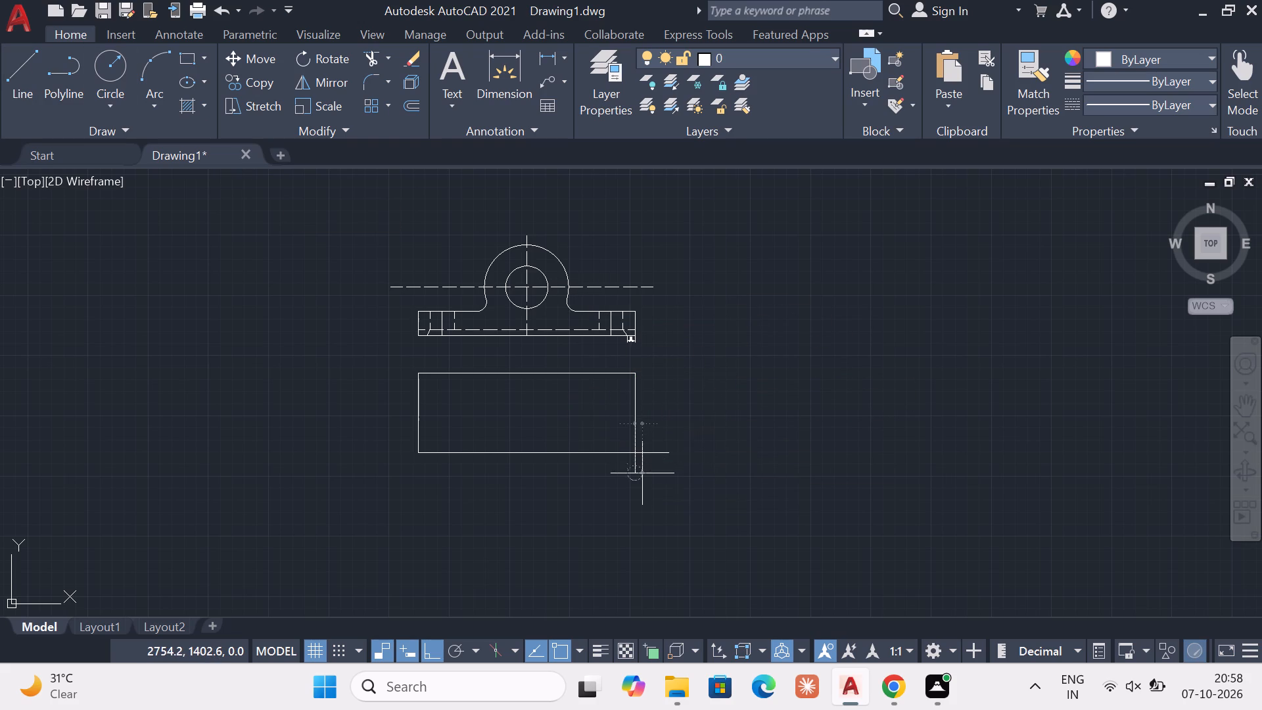
key("Escape")
key("Escape")
key("Escape")
key("Up")
key("Up")
Trim the bottom horizontal line's overhang back to the second view's right vertical line.
type("tr")
key("Return")
key("Return")
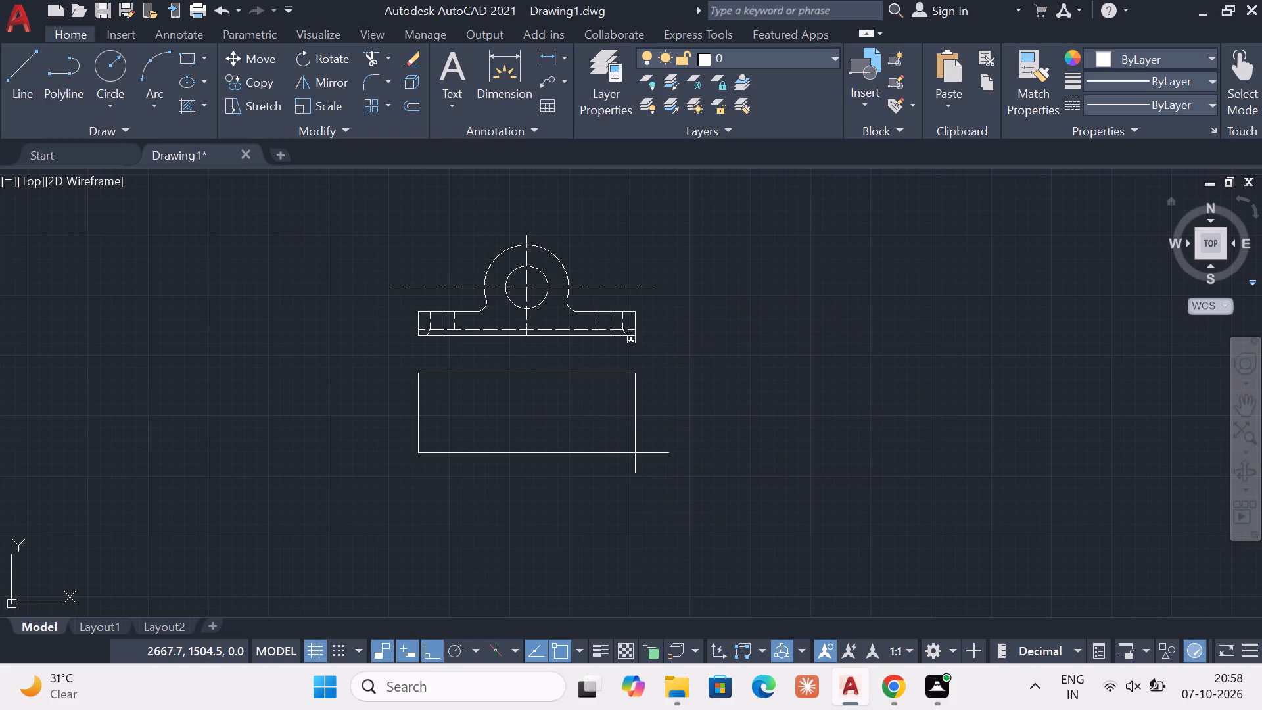
key("Escape")
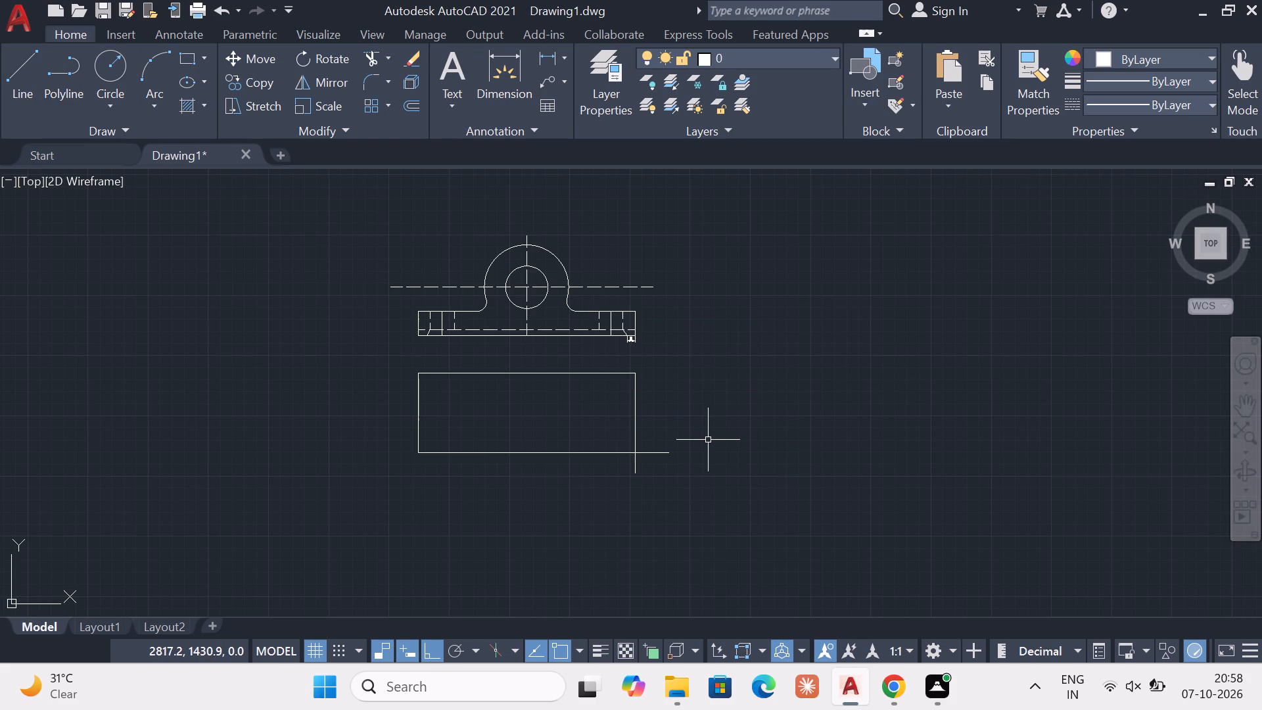
key("Up")
key("t")
key("Up")
key("r")
key("Escape")
key("Escape")
type("tr")
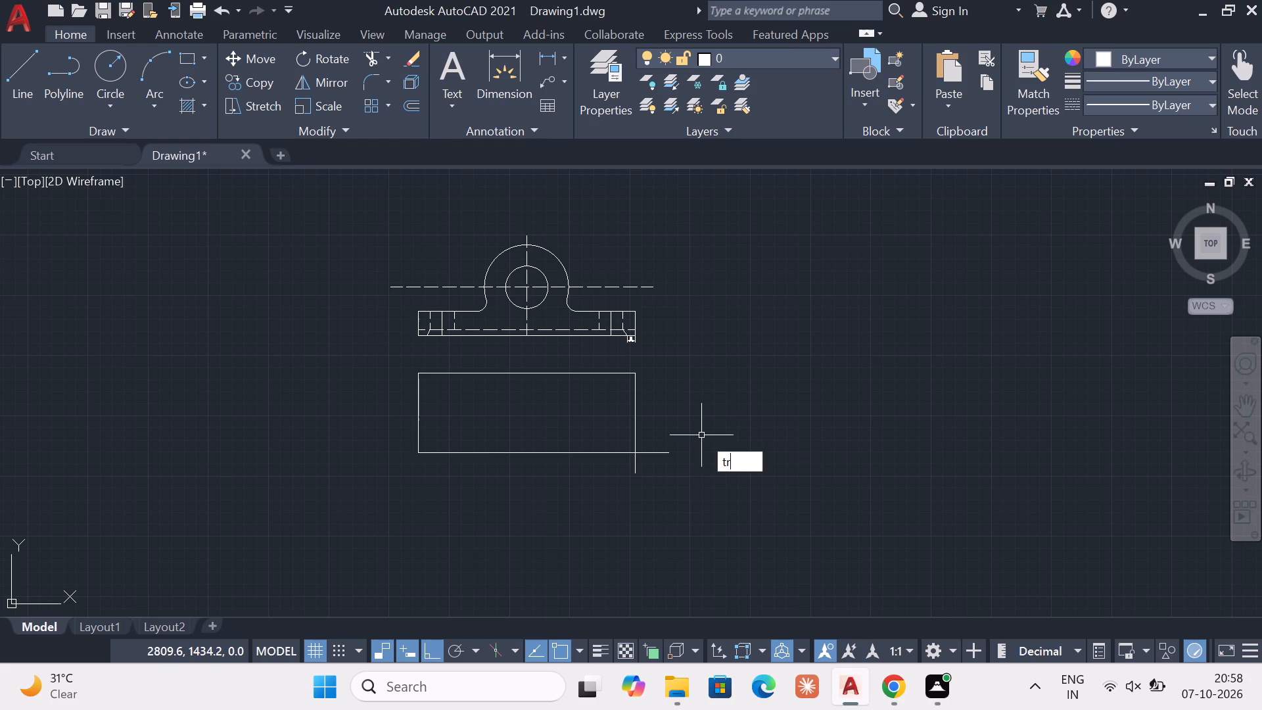
key("Return")
key("Return")
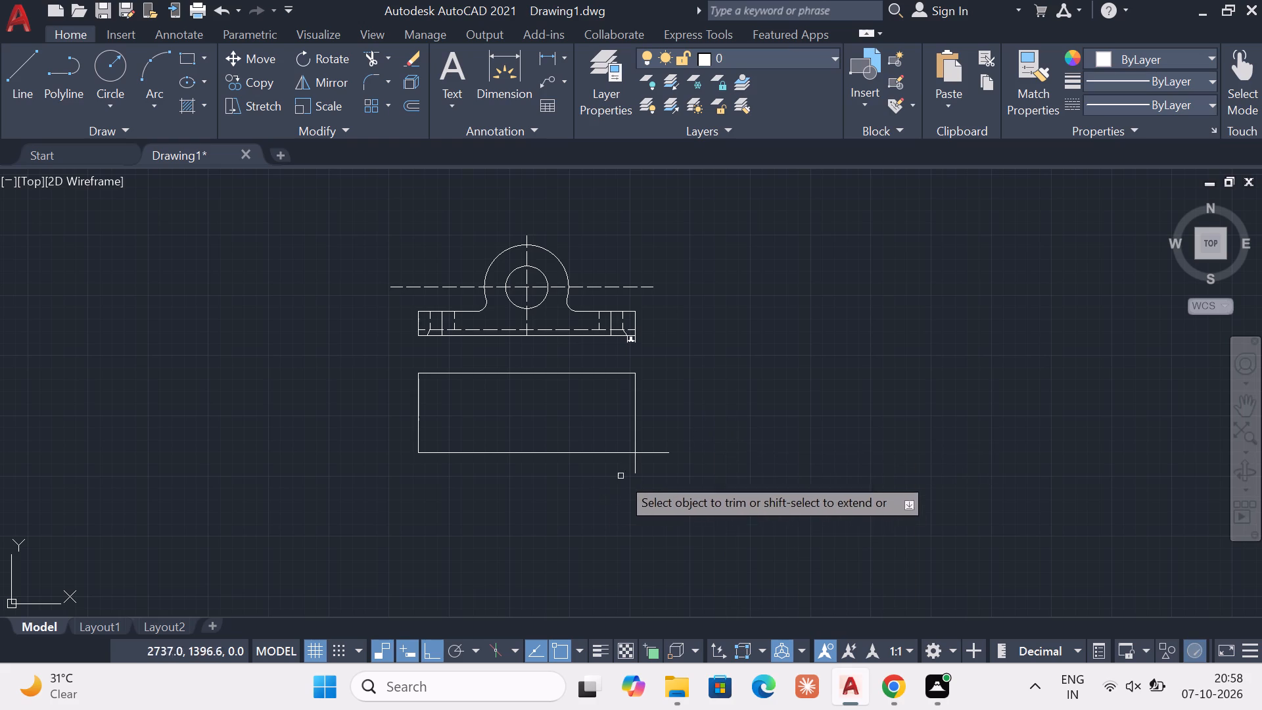
left_click(663, 452)
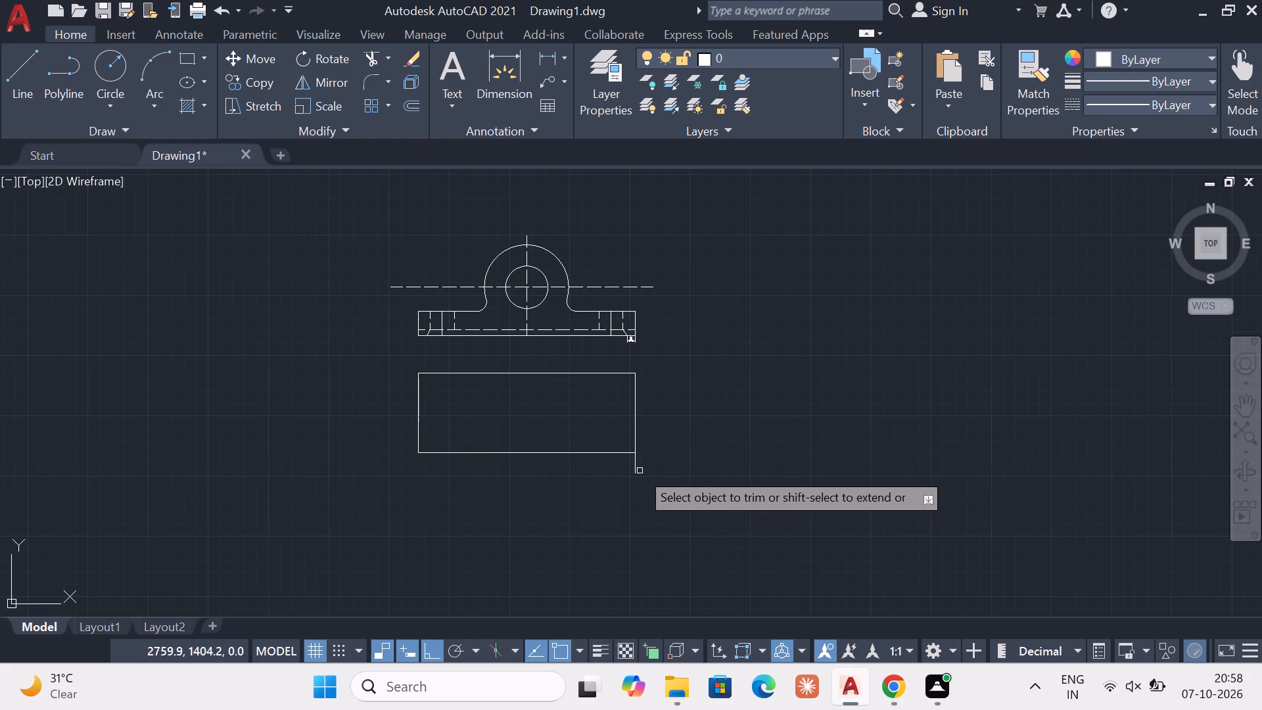
Trim the overhang of the second view's right vertical line below its bottom edge.
left_click(636, 467)
key("Escape")
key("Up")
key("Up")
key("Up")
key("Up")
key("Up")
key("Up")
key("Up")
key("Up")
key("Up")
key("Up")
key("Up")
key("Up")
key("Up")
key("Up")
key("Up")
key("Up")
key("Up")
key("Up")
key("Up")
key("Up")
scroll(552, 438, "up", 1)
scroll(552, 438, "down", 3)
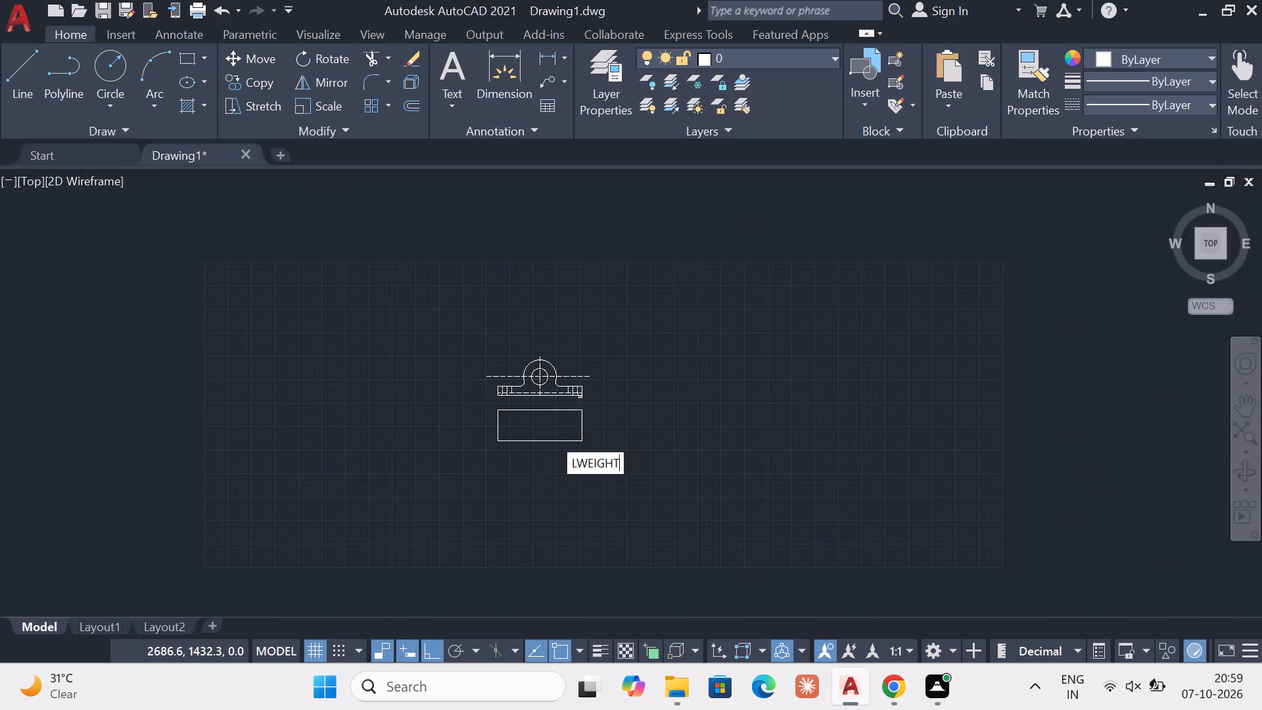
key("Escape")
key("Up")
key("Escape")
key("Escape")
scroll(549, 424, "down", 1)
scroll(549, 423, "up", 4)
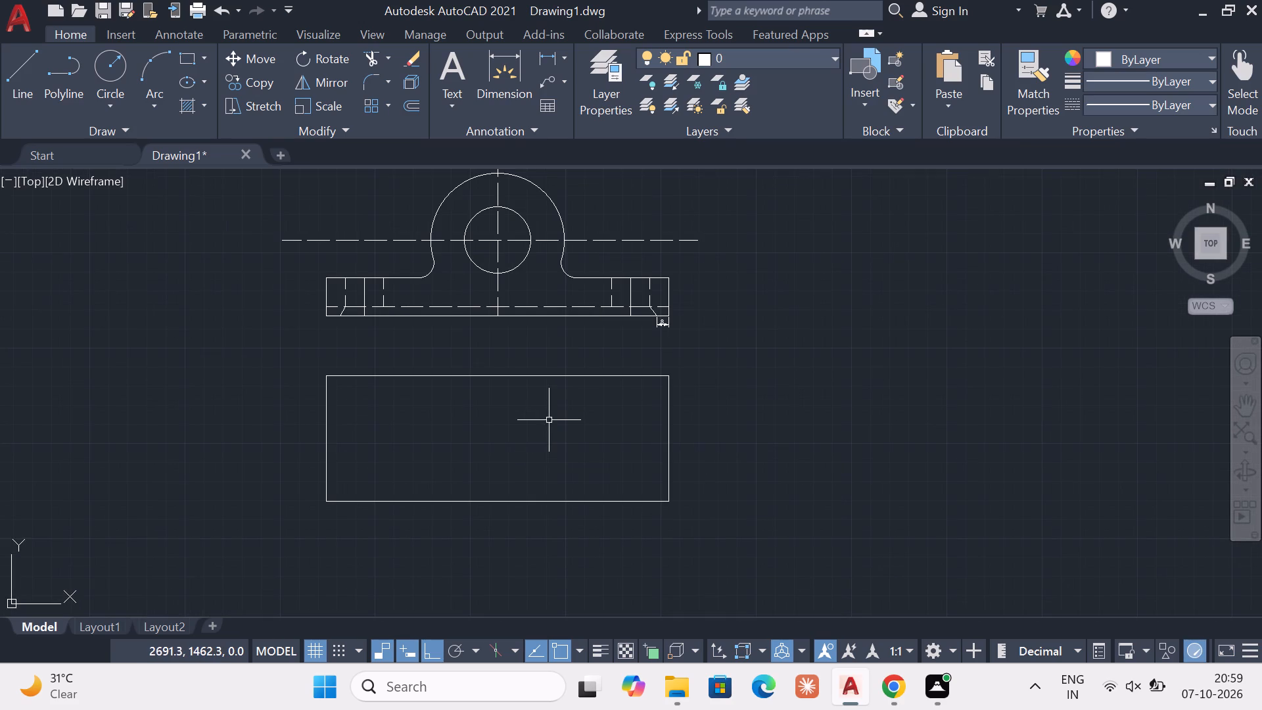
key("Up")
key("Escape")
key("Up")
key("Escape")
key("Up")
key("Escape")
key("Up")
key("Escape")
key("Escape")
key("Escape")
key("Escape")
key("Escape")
Draw a vertical line from the midpoint of the second view's top edge to the midpoint of its bottom edge.
left_click(17, 85)
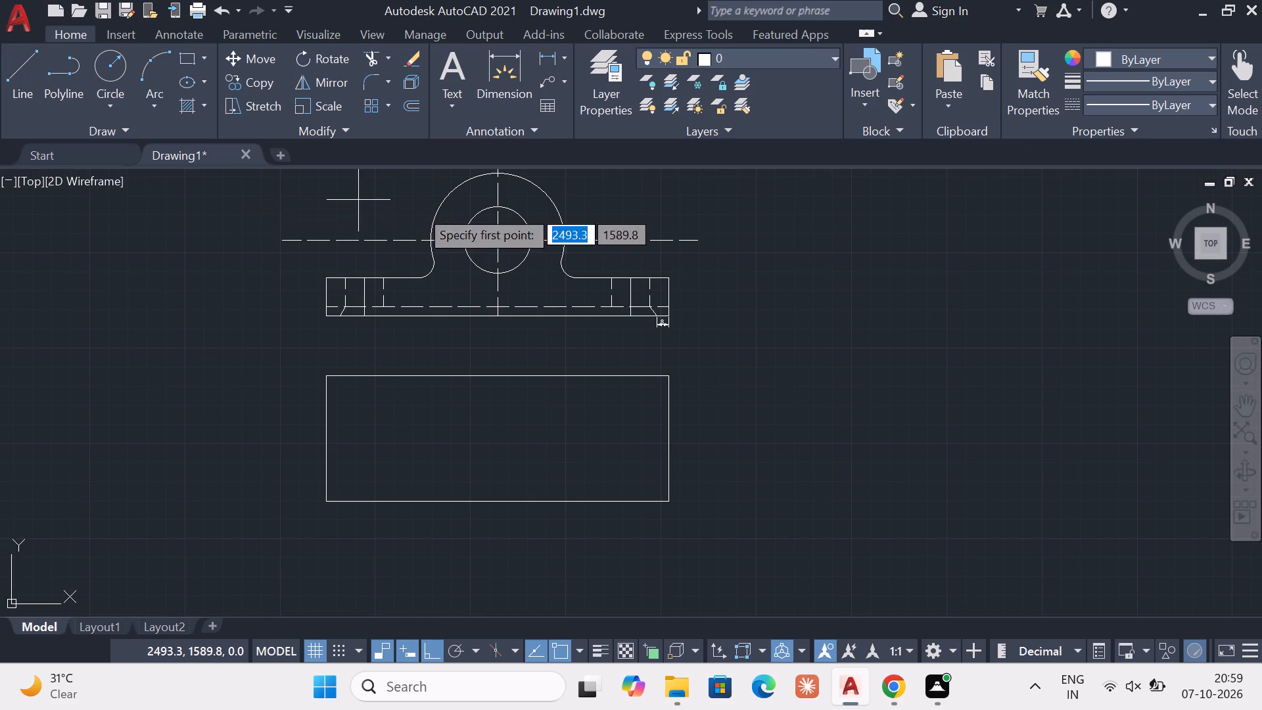
left_click(500, 378)
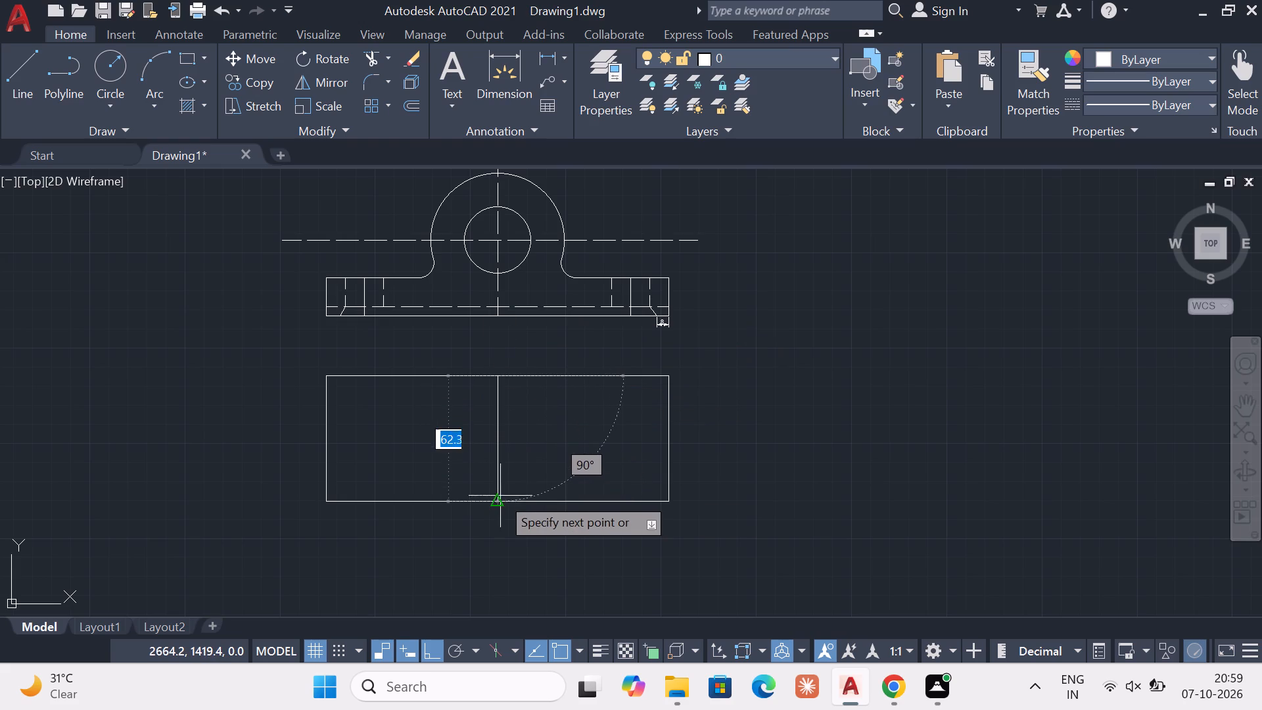
left_click(500, 498)
key("Escape")
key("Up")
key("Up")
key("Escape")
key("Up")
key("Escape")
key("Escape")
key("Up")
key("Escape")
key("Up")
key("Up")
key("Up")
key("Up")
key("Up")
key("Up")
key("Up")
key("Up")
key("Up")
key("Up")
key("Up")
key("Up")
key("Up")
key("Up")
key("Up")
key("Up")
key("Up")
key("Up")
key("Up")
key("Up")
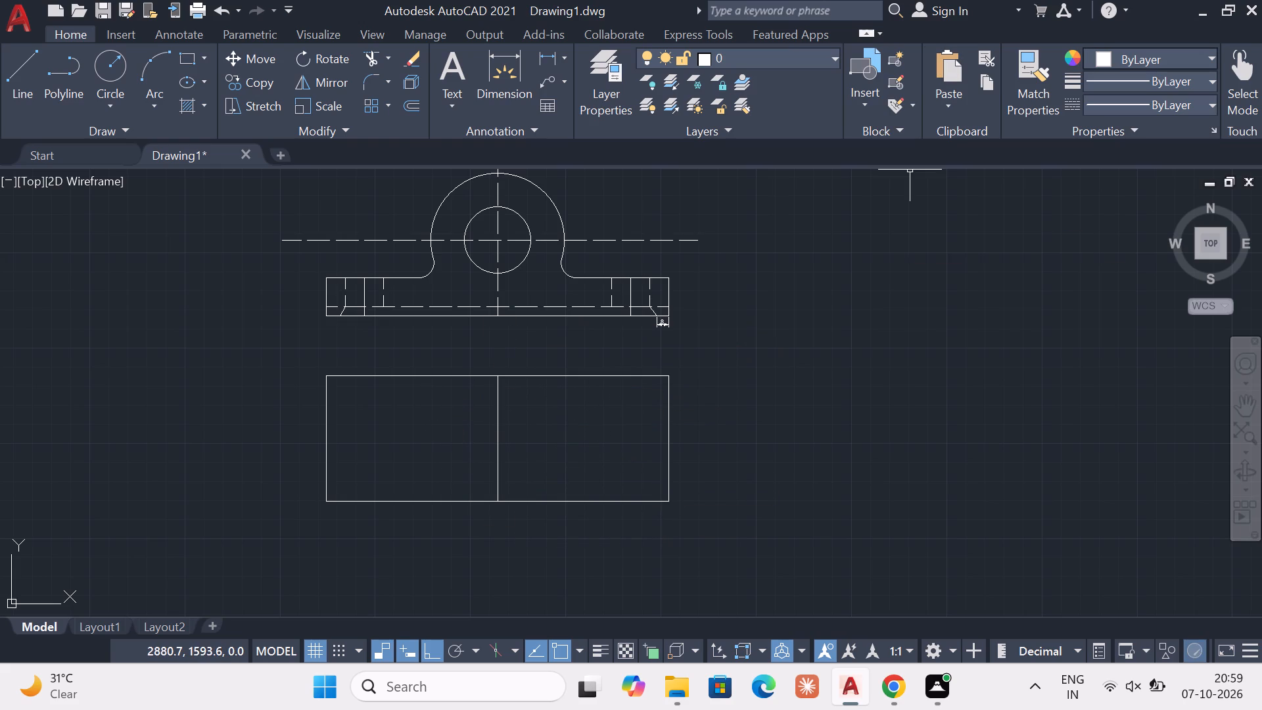
Set the current linetype for new objects to the dashed ACAD linetype.
left_click(1204, 104)
left_click(1161, 177)
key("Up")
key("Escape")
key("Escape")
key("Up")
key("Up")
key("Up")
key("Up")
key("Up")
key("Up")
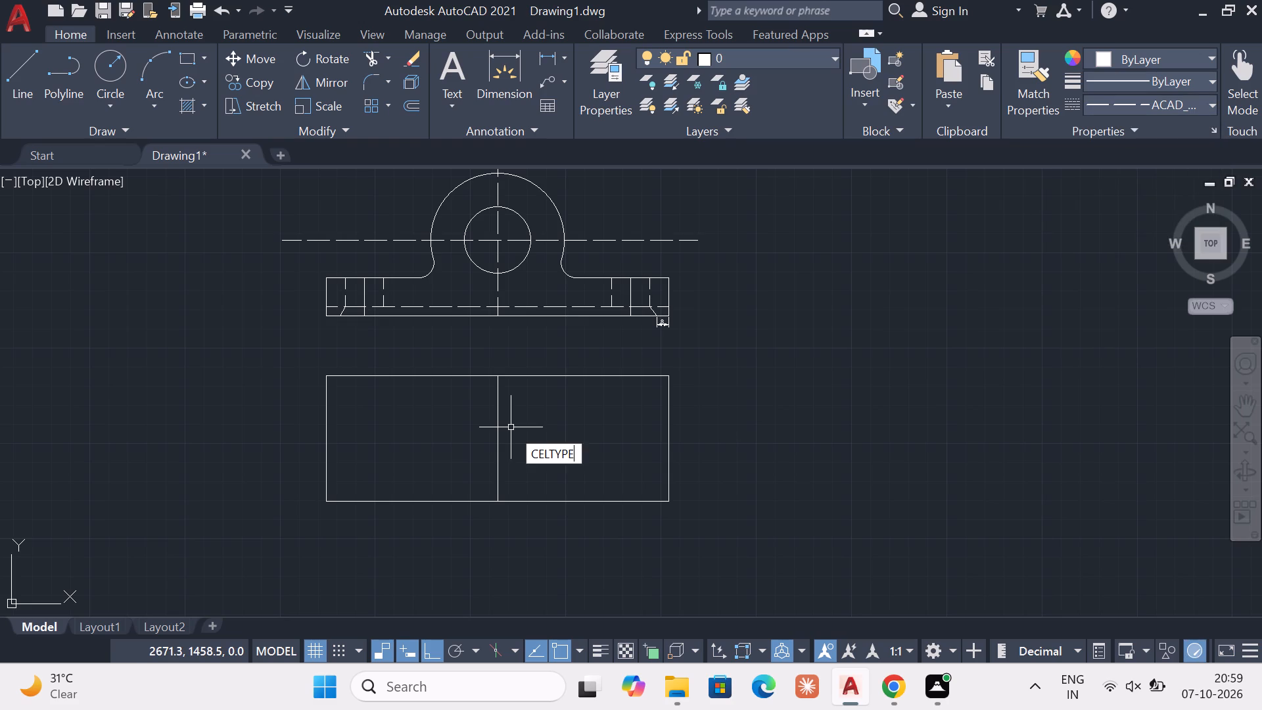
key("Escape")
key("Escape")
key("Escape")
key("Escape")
Change the second view's vertical middle line to the dashed ACAD linetype.
left_click(501, 427)
key("Escape")
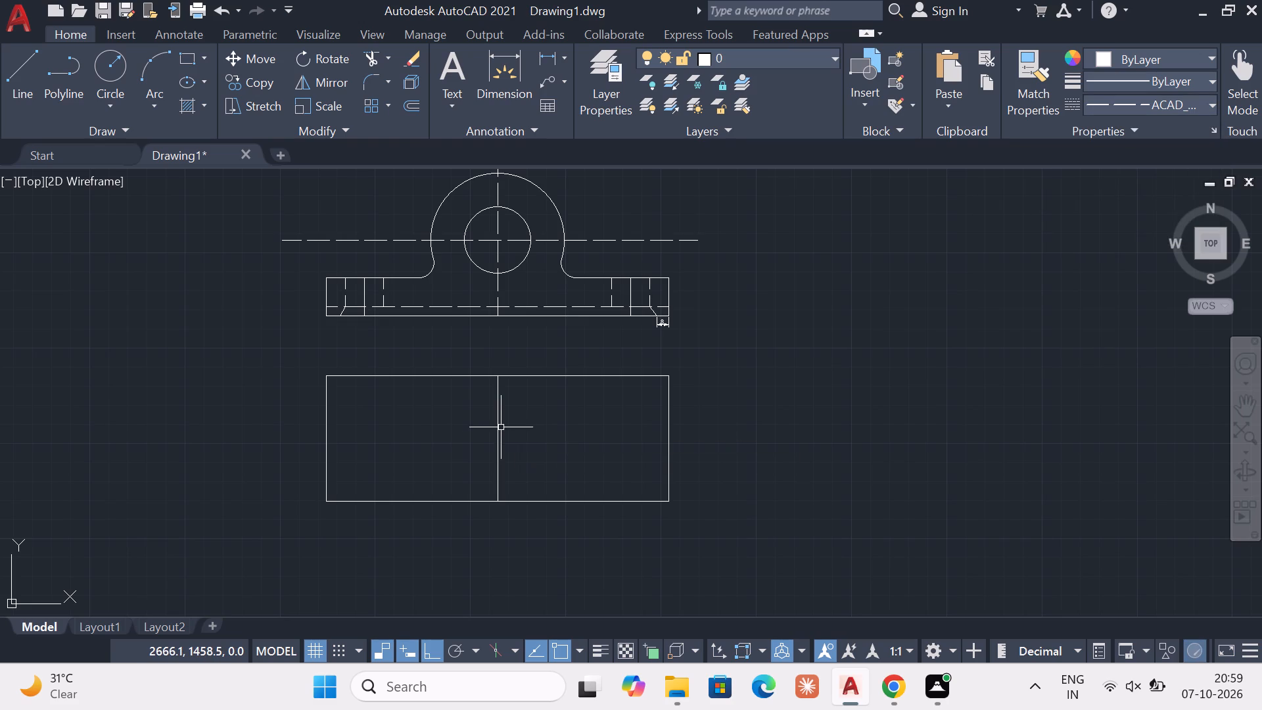
left_click(500, 429)
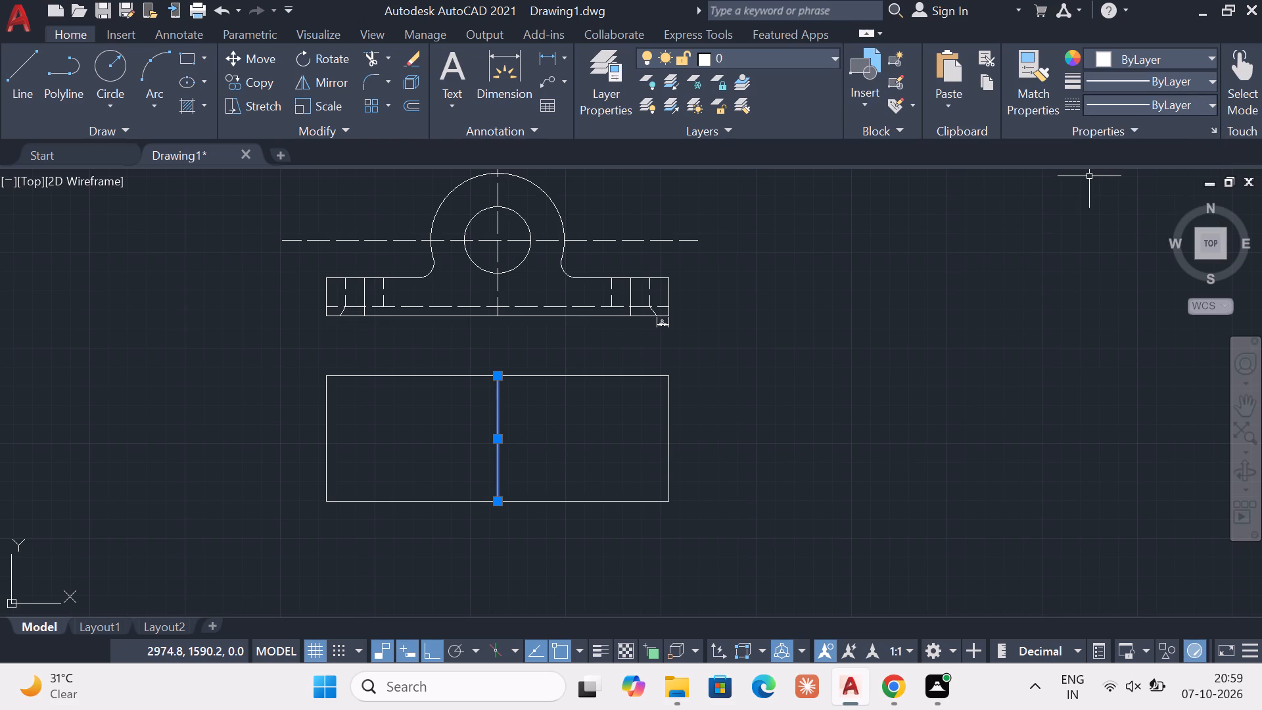
left_click(1189, 104)
left_click(1125, 172)
key("Escape")
key("Escape")
key("Escape")
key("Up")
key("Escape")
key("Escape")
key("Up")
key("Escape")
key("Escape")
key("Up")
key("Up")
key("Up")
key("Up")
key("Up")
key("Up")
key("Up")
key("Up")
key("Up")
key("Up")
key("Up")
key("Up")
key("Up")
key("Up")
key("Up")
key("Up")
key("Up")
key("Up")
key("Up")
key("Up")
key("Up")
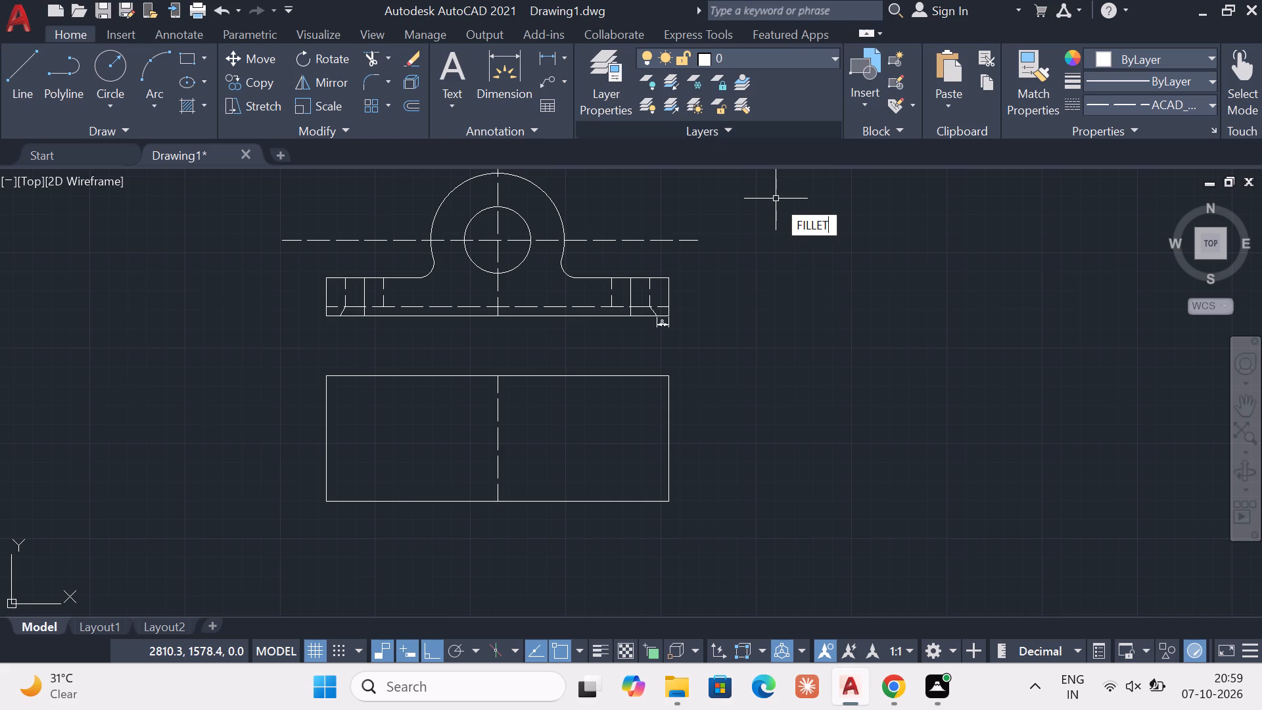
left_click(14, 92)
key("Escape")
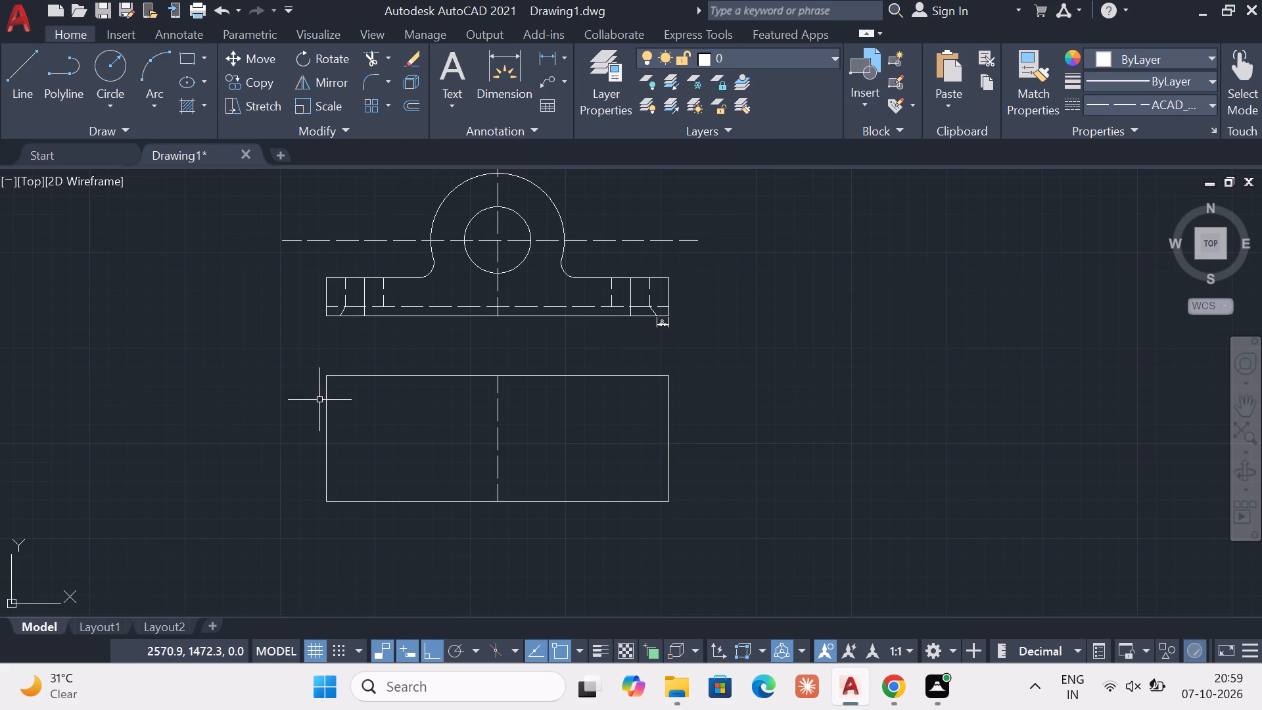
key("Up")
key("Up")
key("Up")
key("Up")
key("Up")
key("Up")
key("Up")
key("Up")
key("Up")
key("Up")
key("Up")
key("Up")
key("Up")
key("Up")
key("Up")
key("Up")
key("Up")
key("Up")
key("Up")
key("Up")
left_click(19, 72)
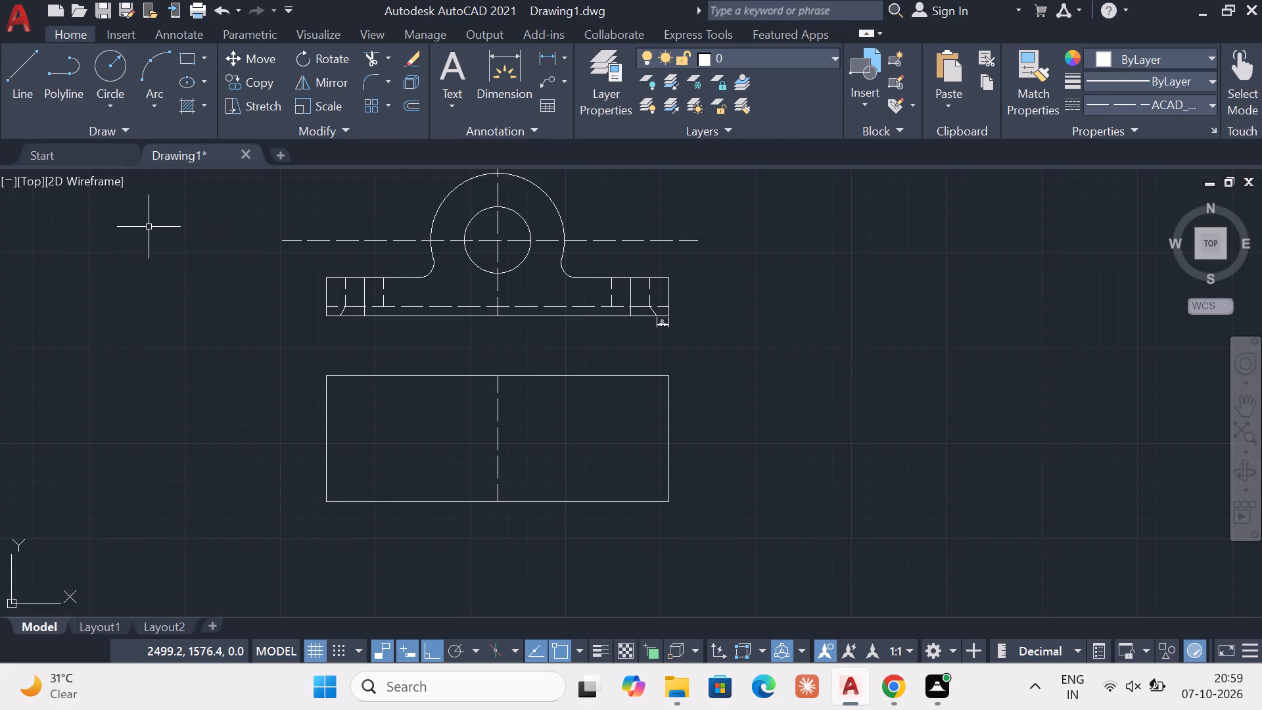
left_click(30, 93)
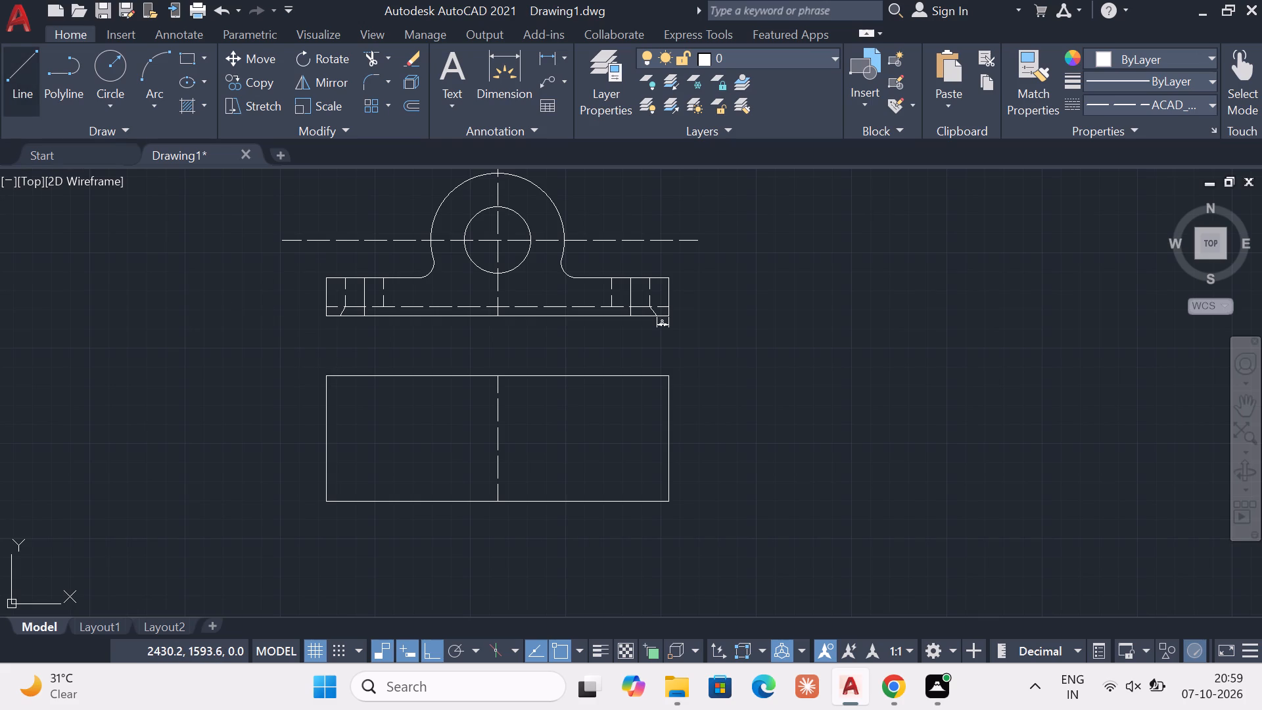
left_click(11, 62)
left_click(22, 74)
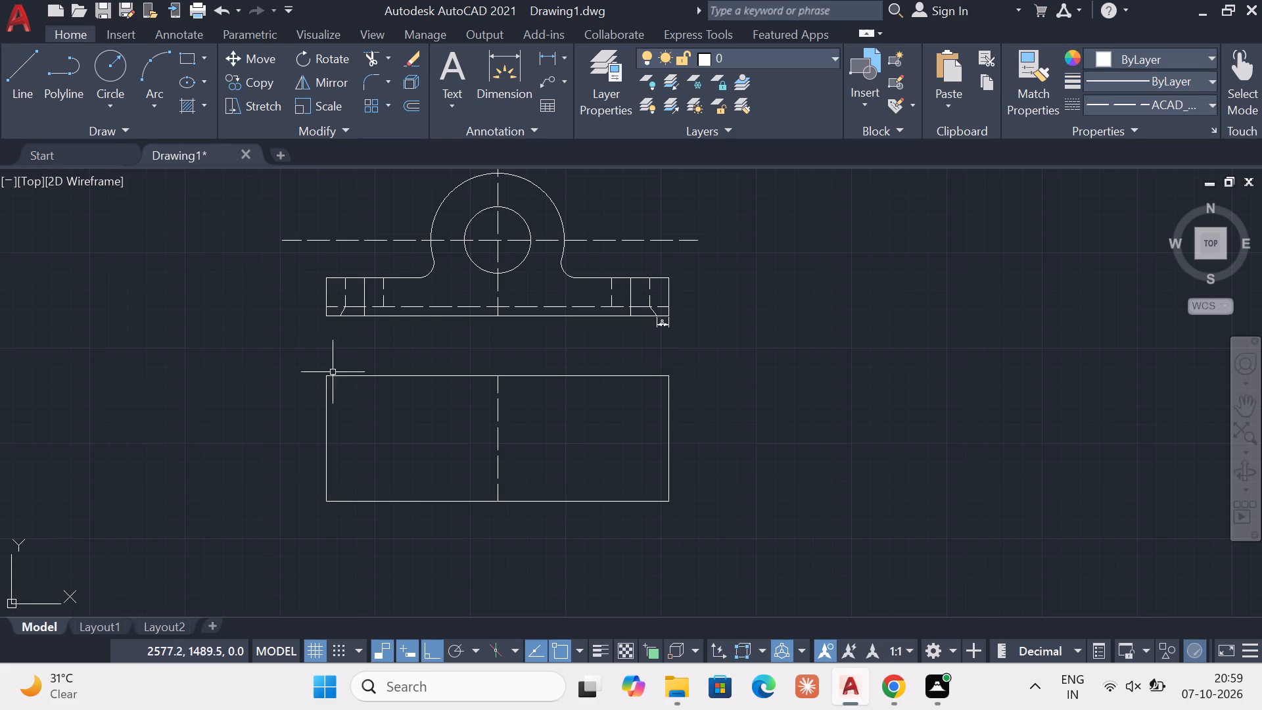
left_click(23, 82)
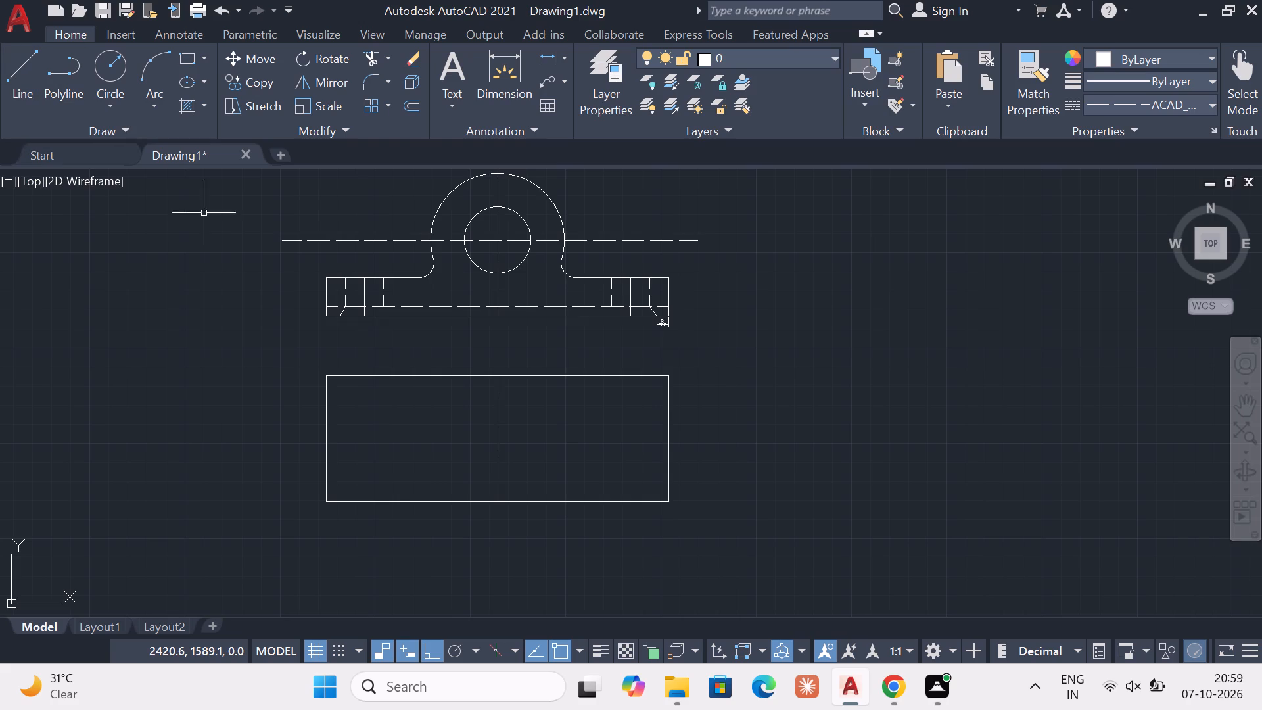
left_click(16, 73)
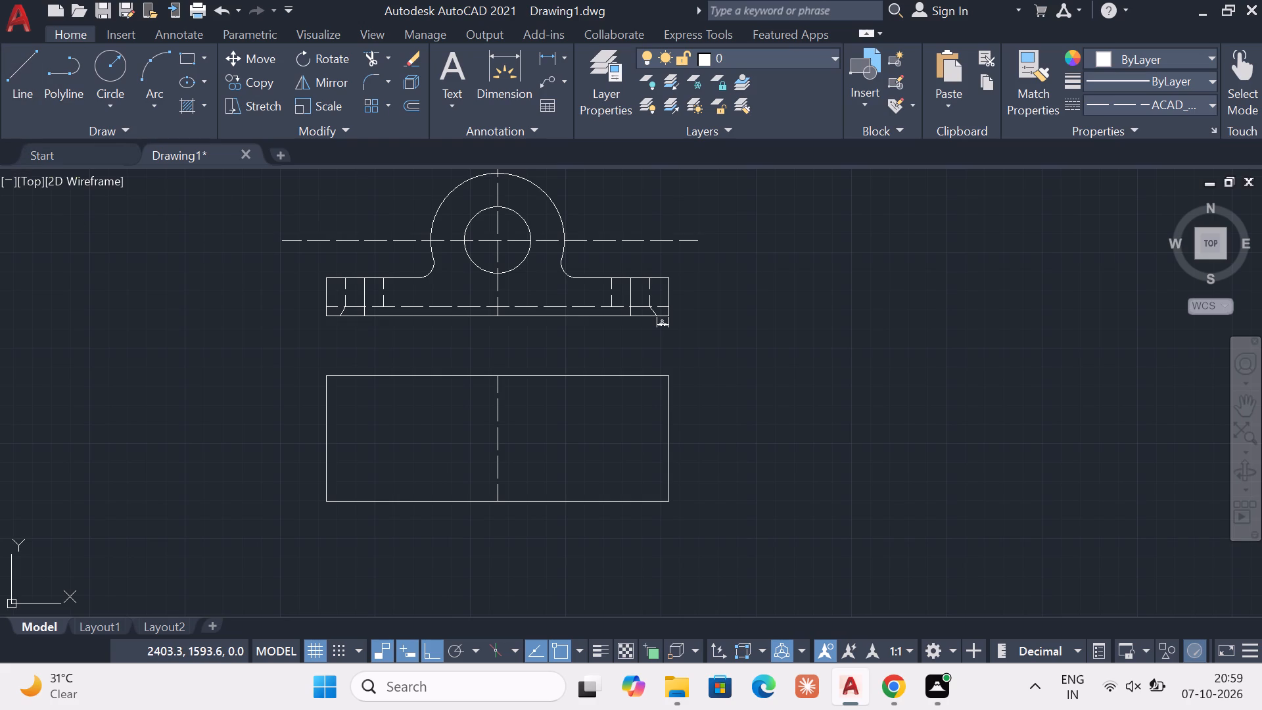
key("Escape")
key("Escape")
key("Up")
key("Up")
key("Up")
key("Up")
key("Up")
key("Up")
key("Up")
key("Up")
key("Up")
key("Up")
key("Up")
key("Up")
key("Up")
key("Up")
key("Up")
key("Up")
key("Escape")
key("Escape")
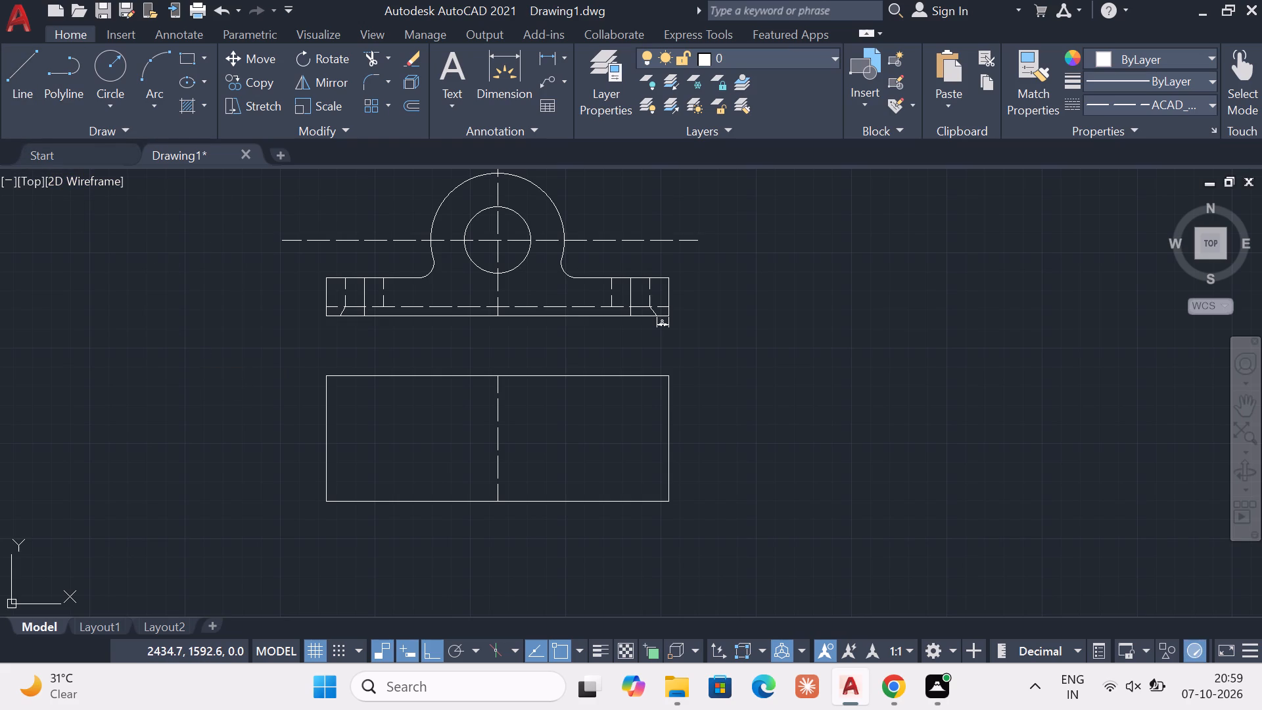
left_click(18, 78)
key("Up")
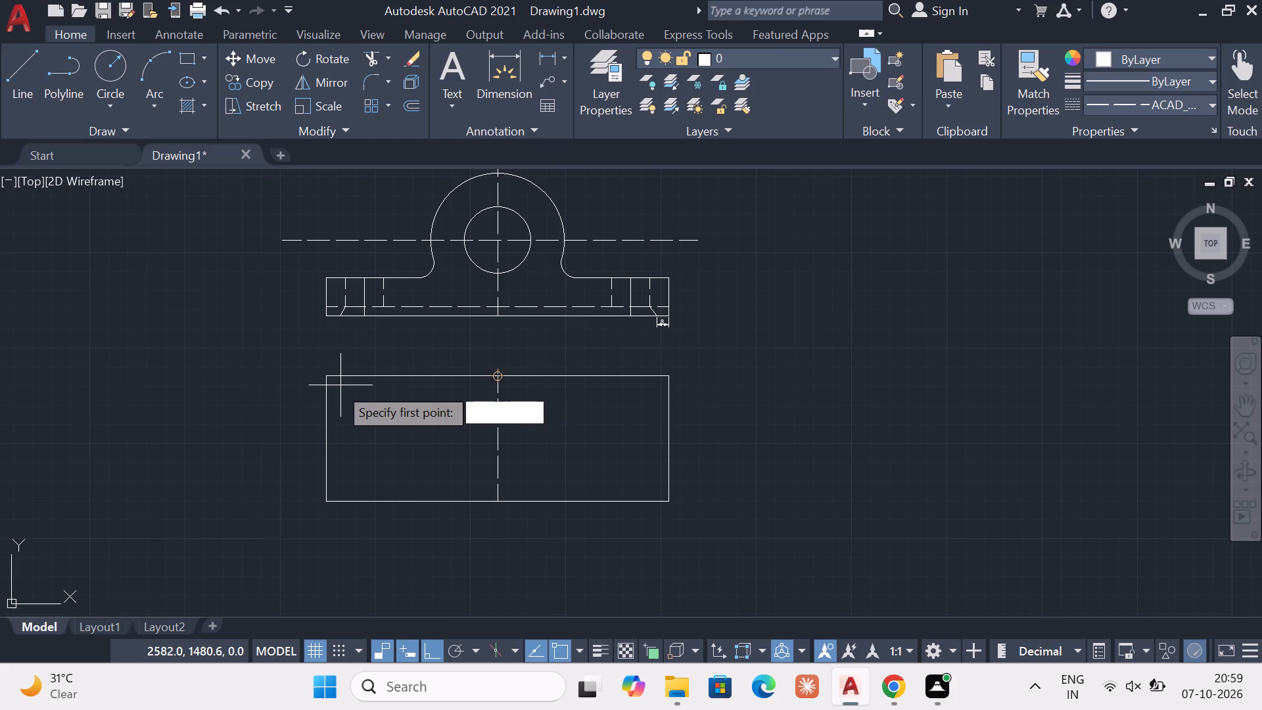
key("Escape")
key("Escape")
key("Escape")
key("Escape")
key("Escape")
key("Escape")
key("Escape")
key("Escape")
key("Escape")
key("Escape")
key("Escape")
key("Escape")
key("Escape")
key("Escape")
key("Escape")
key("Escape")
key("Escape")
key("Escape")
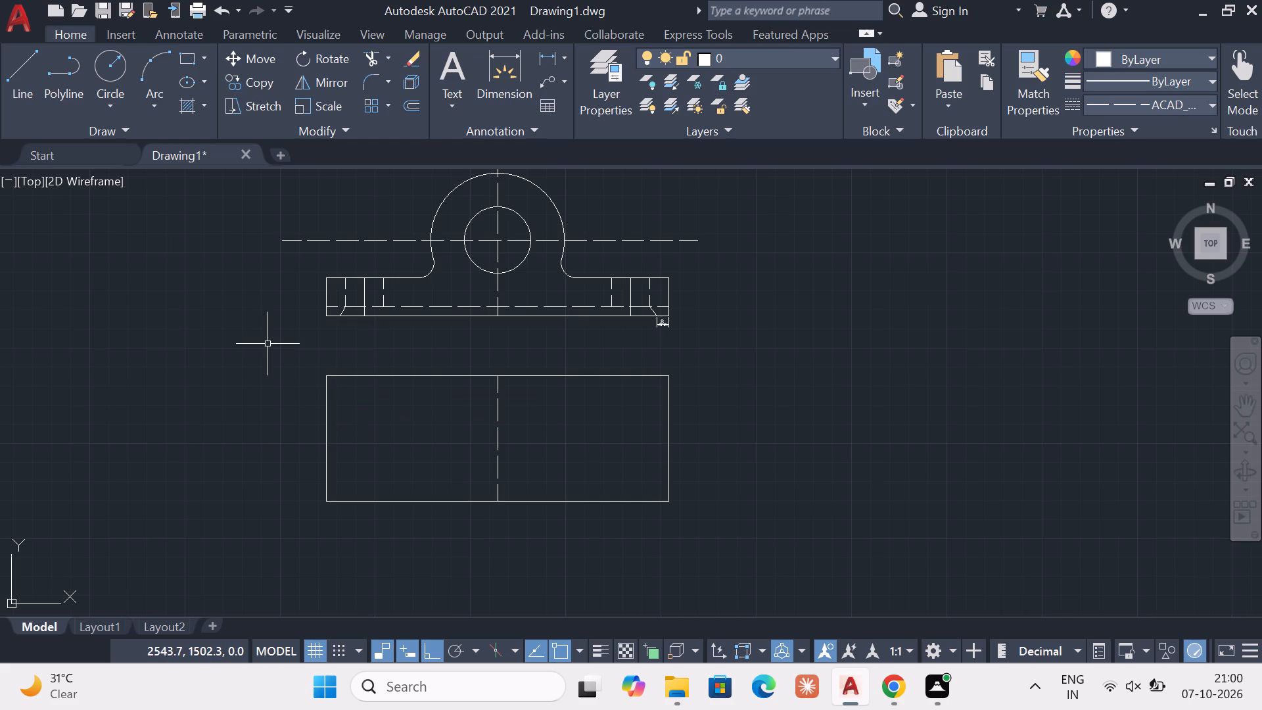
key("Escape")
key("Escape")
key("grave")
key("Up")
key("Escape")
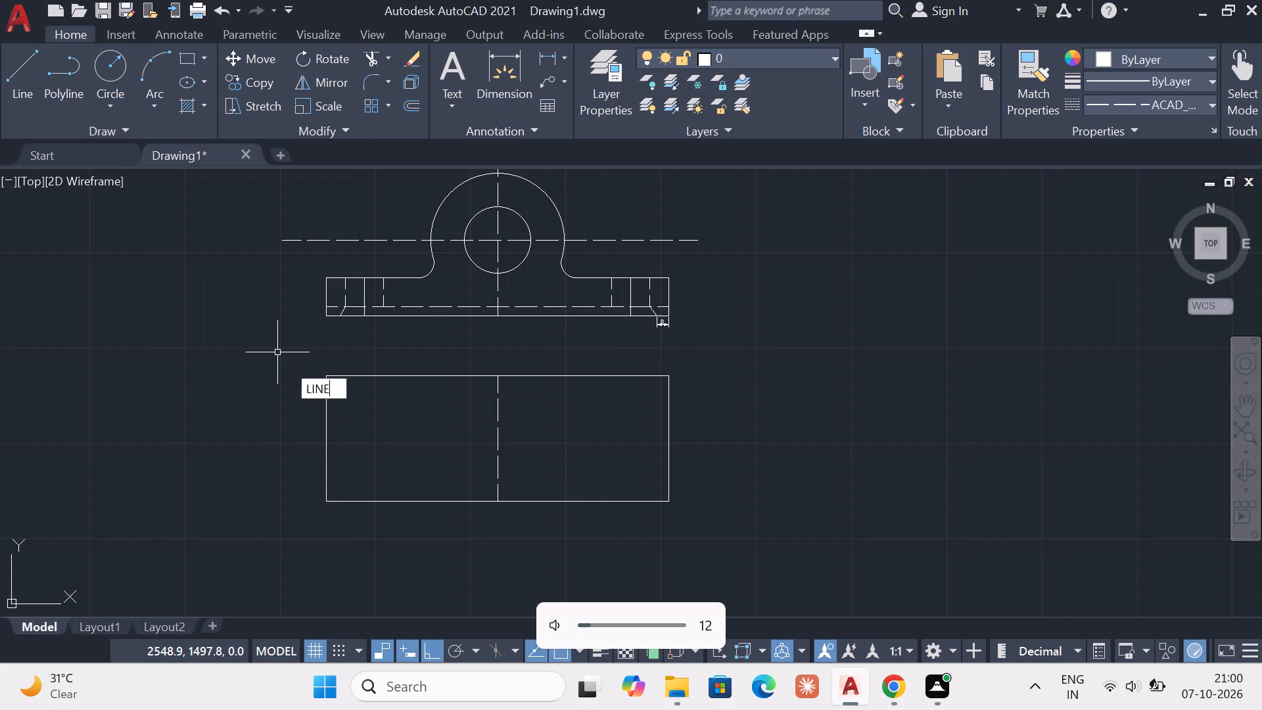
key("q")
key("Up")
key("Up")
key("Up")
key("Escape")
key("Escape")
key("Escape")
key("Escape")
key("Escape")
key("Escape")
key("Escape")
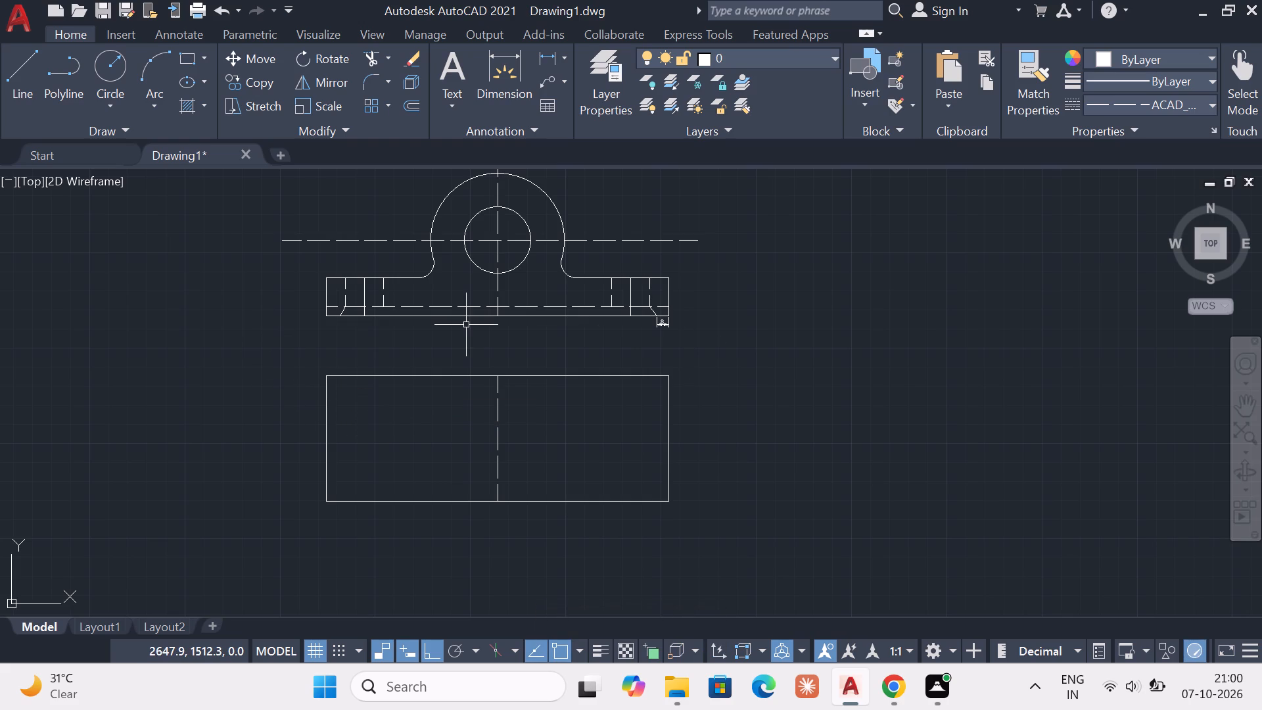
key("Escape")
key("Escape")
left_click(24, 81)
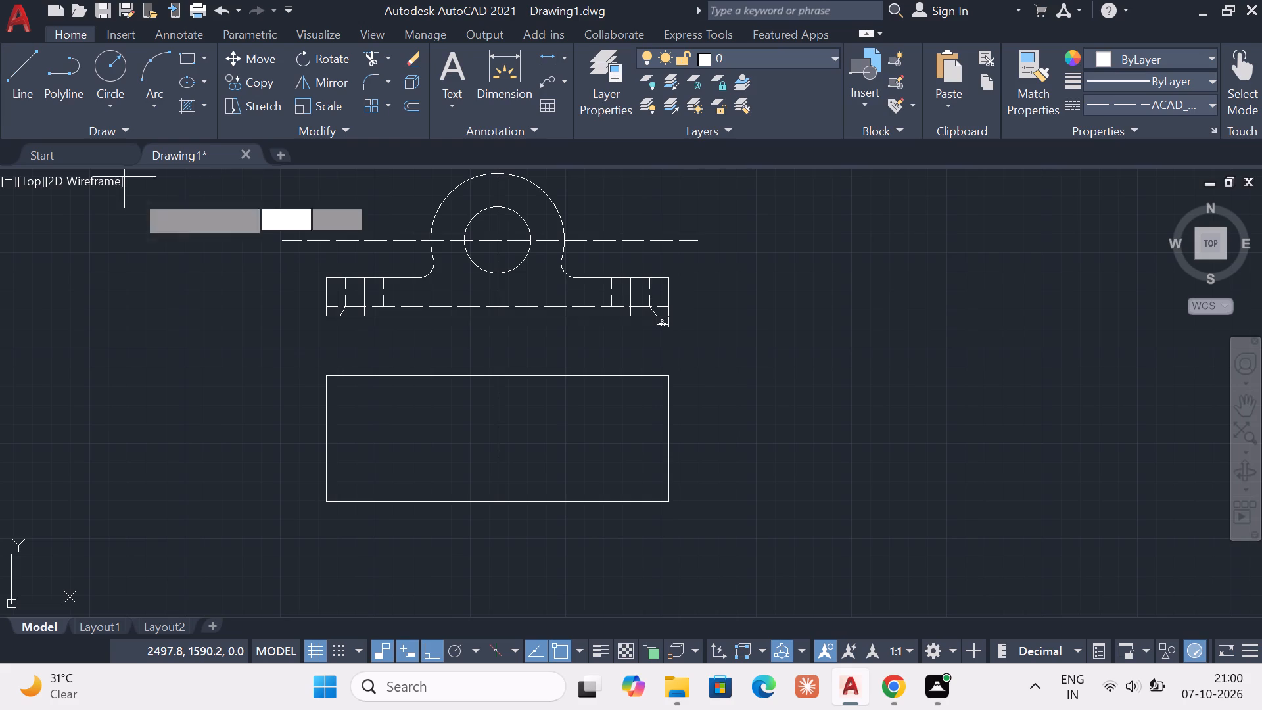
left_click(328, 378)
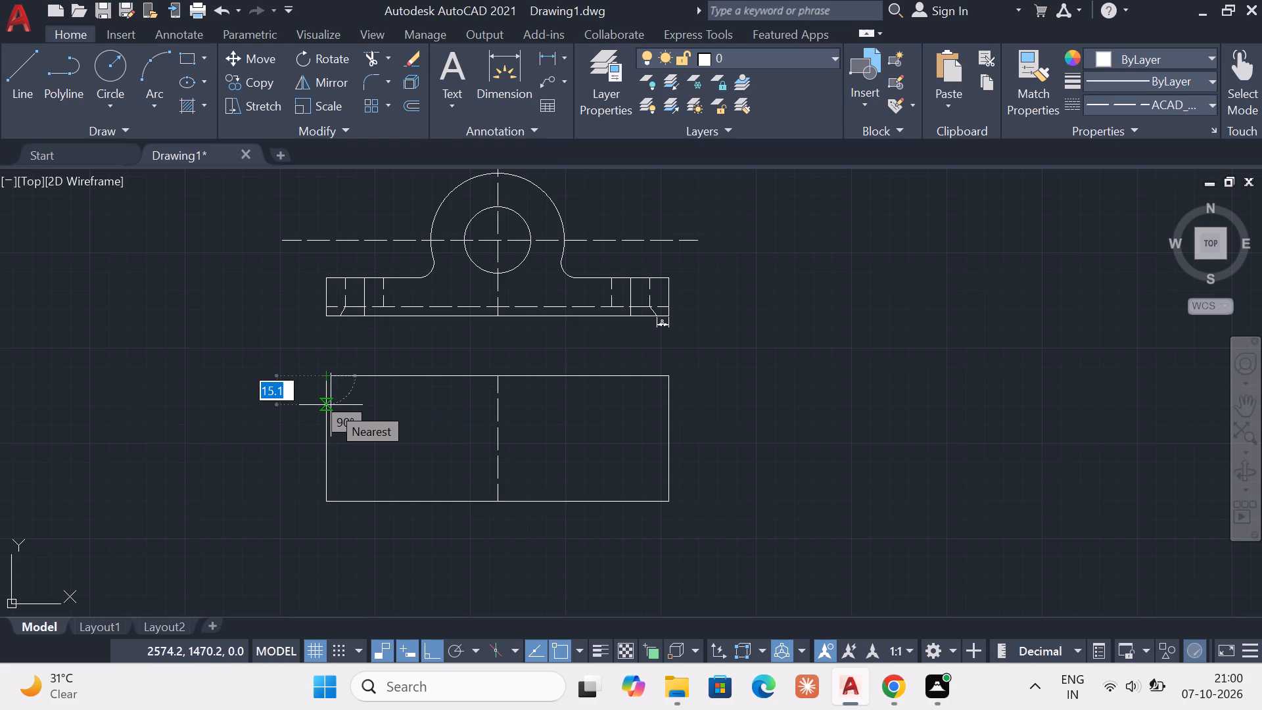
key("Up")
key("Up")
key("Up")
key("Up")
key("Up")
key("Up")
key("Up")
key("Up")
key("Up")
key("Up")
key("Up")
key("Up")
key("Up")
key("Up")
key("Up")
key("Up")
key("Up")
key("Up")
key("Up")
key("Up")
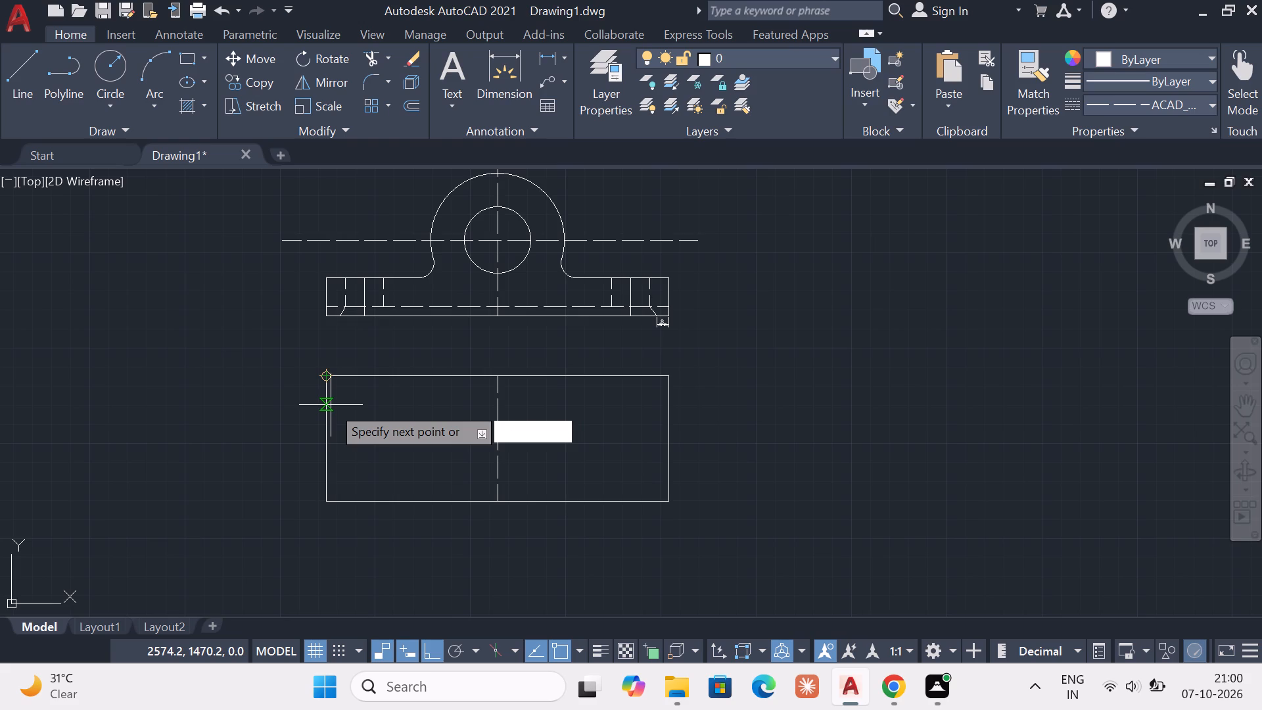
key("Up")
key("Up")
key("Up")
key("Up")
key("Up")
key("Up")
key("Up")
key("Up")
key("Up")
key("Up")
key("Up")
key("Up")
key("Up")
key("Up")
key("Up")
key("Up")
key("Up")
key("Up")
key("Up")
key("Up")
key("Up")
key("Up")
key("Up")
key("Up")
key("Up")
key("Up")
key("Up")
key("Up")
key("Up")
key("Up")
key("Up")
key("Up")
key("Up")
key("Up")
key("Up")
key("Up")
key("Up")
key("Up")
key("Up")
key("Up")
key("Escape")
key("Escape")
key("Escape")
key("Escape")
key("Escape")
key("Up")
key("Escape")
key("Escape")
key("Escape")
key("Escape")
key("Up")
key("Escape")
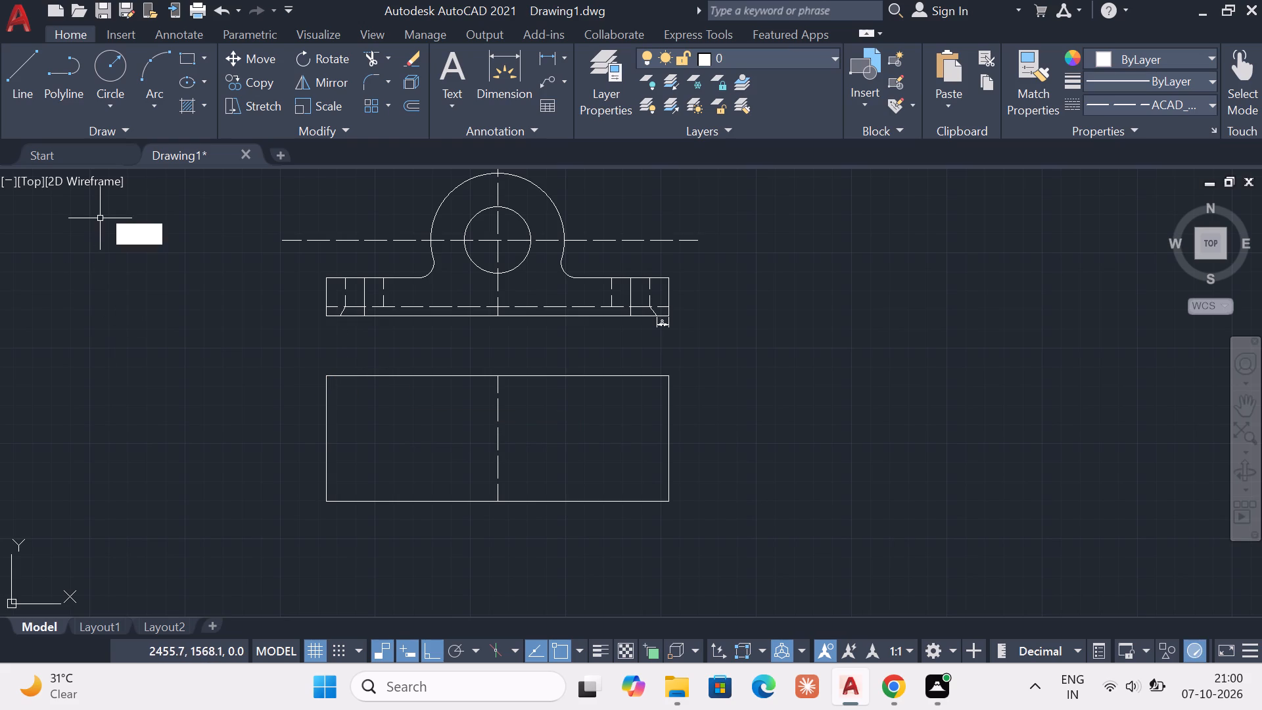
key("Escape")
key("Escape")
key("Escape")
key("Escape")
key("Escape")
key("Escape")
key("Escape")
Draw a 20-unit vertical line down from the second view's top-left corner along its left edge.
left_click(18, 87)
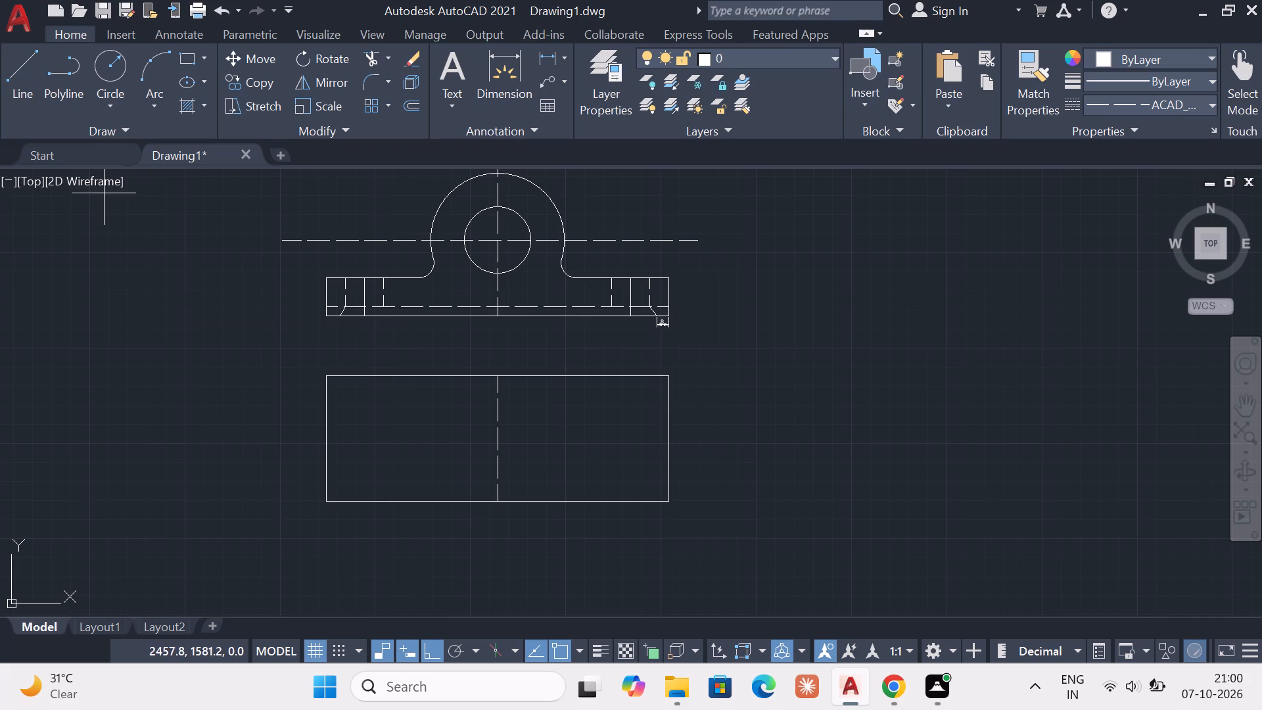
left_click(329, 377)
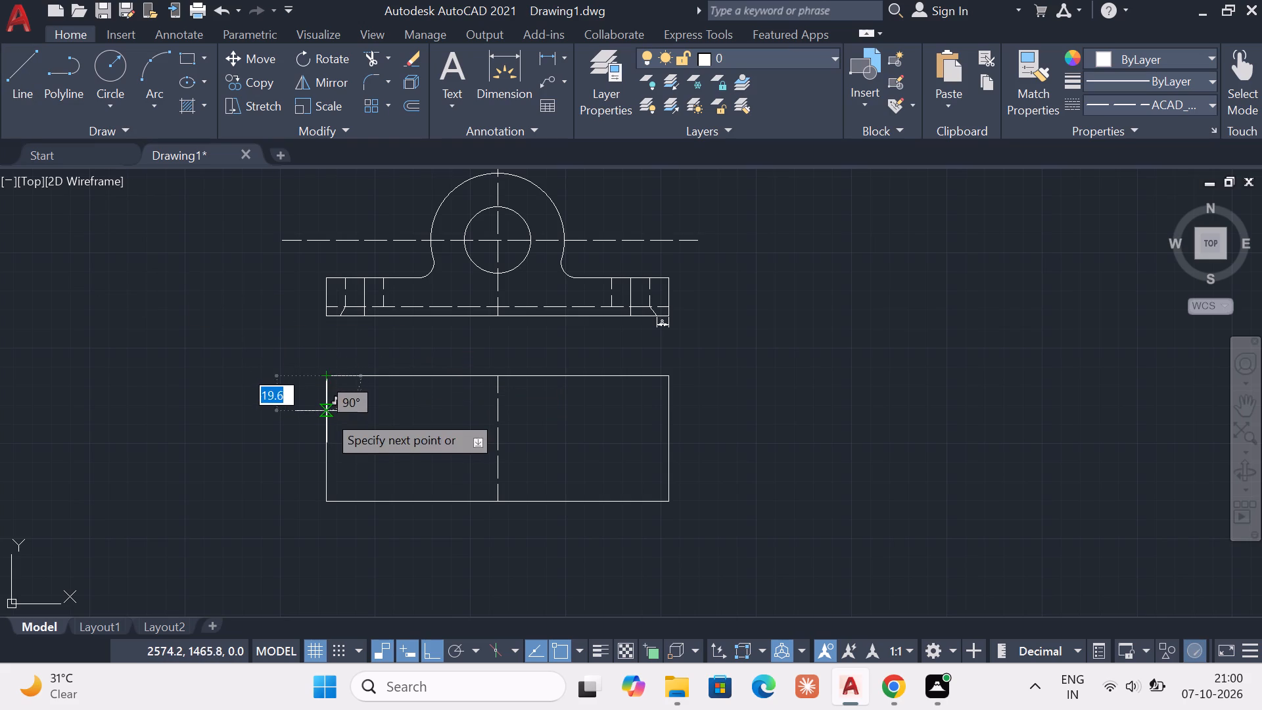
key("Up")
key("Up")
key("Up")
key("Up")
key("Up")
key("Up")
key("Up")
key("Up")
key("Up")
key("Up")
key("Up")
key("Up")
key("Up")
key("Up")
key("Up")
key("Up")
key("Up")
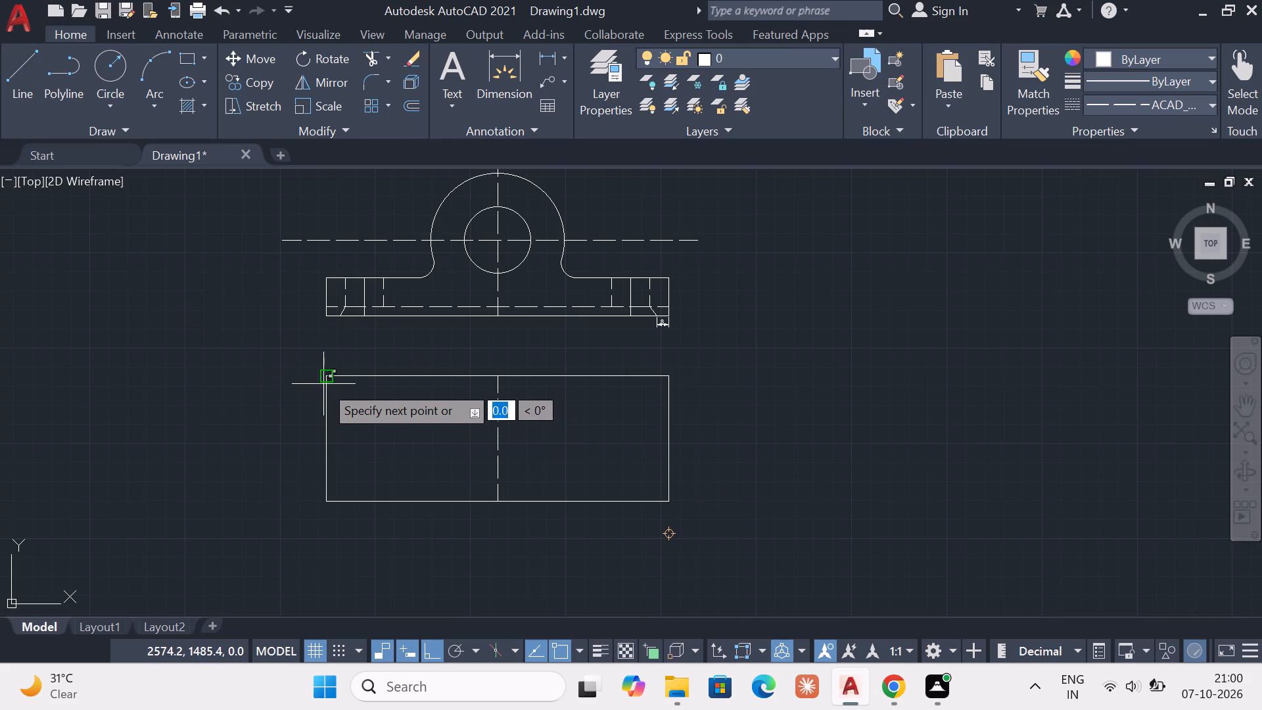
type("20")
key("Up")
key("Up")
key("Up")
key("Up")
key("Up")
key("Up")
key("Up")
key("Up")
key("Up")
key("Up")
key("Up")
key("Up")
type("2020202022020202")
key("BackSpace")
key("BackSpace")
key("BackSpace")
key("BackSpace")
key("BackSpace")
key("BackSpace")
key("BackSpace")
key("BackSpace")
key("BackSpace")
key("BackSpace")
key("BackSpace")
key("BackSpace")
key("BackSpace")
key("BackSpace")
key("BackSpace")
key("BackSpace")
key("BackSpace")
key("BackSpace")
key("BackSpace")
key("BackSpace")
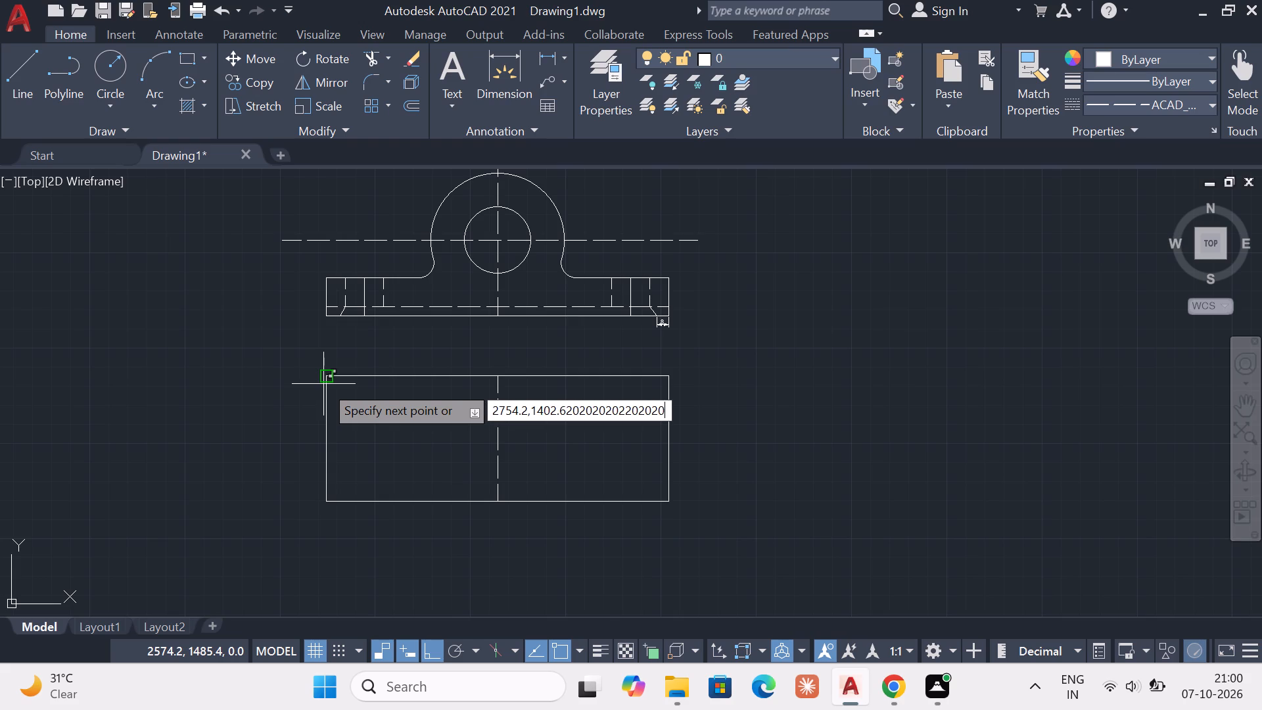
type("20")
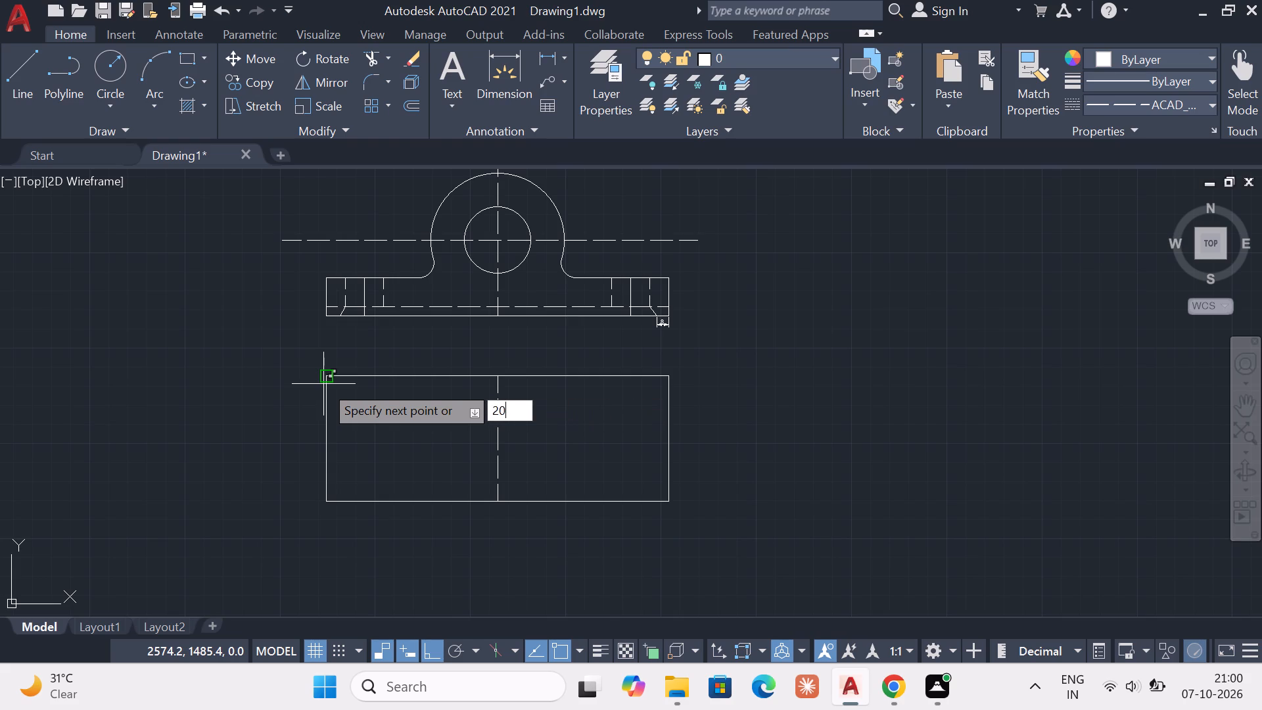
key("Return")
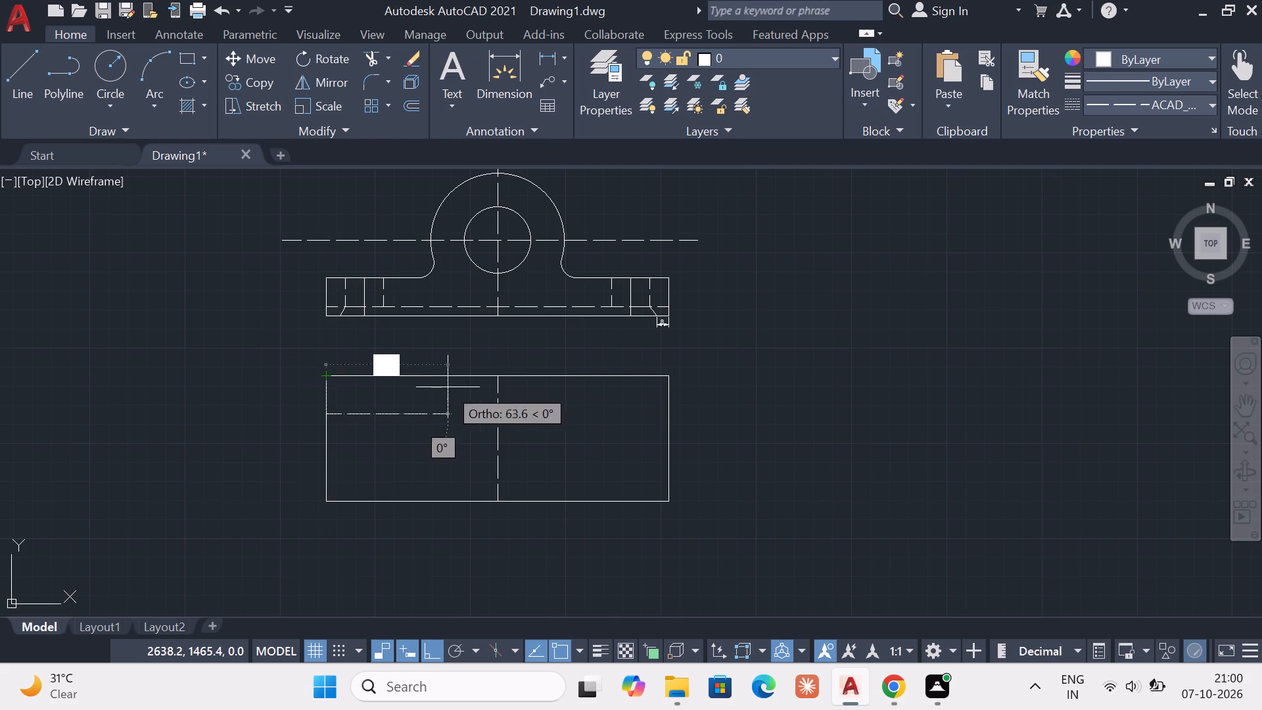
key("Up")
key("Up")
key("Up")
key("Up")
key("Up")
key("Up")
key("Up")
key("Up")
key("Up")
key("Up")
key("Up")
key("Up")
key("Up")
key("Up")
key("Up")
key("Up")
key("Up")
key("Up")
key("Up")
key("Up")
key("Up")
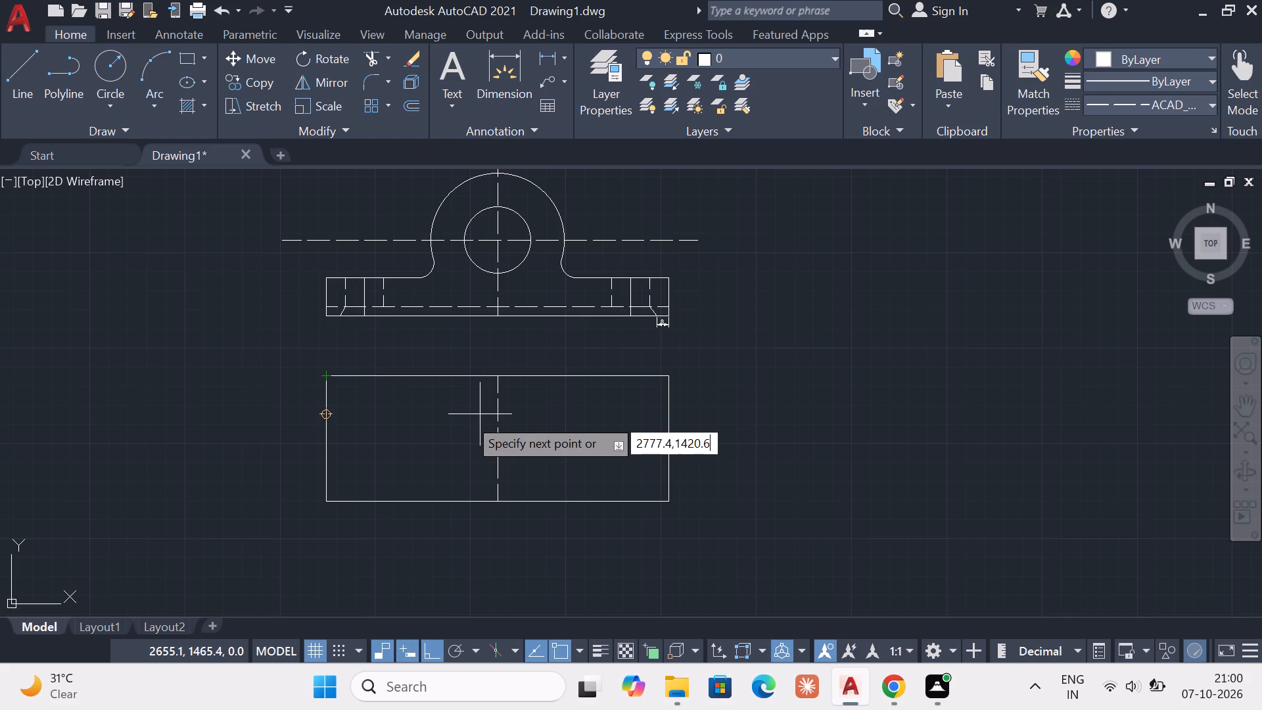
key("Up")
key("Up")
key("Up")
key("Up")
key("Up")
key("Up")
key("Up")
key("Up")
key("Up")
key("Up")
key("Up")
key("Up")
key("Up")
key("Up")
key("Up")
key("Up")
key("Up")
key("Up")
key("Up")
key("Up")
key("Up")
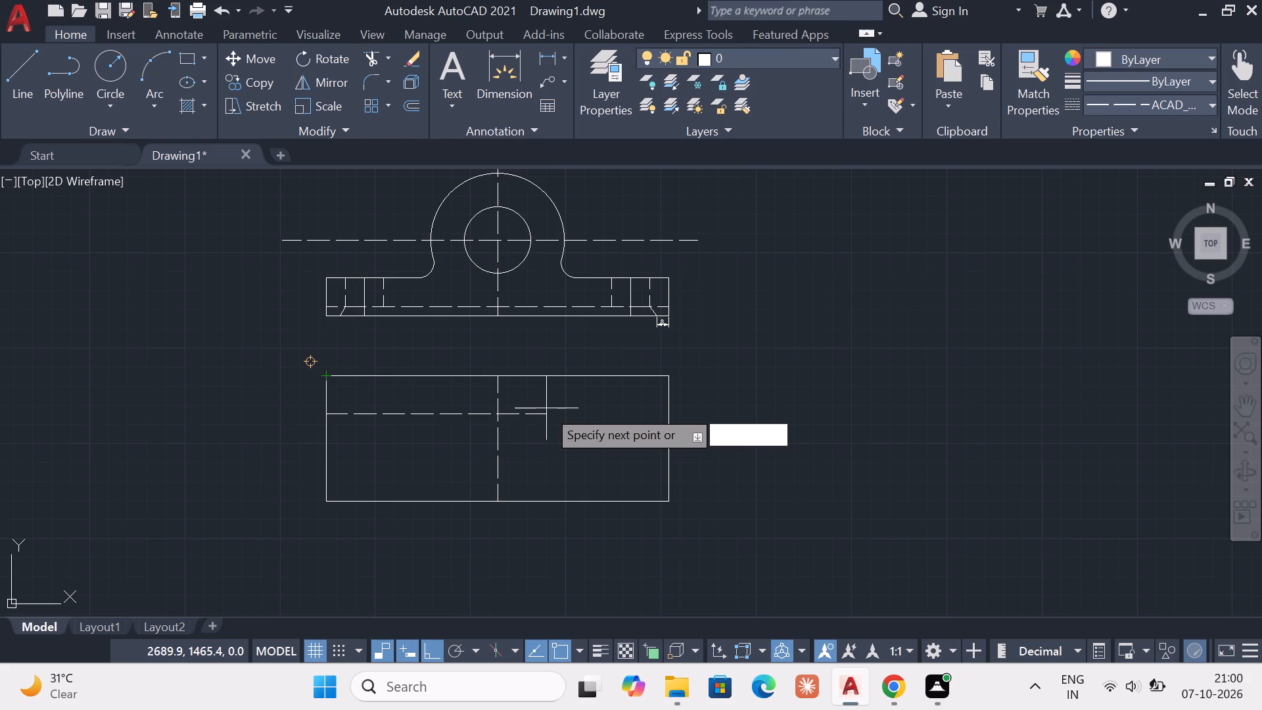
key("Up")
key("Up")
key("Up")
key("Up")
key("Up")
key("Up")
key("Up")
key("Up")
key("Up")
key("Up")
key("Up")
key("Up")
key("Up")
key("Up")
key("Up")
key("Up")
key("Up")
key("Up")
key("Up")
key("Up")
key("Escape")
key("Up")
key("Up")
key("Escape")
key("Escape")
key("Escape")
key("Escape")
key("Escape")
key("Escape")
key("Escape")
key("Escape")
key("Escape")
key("Escape")
key("Escape")
key("Up")
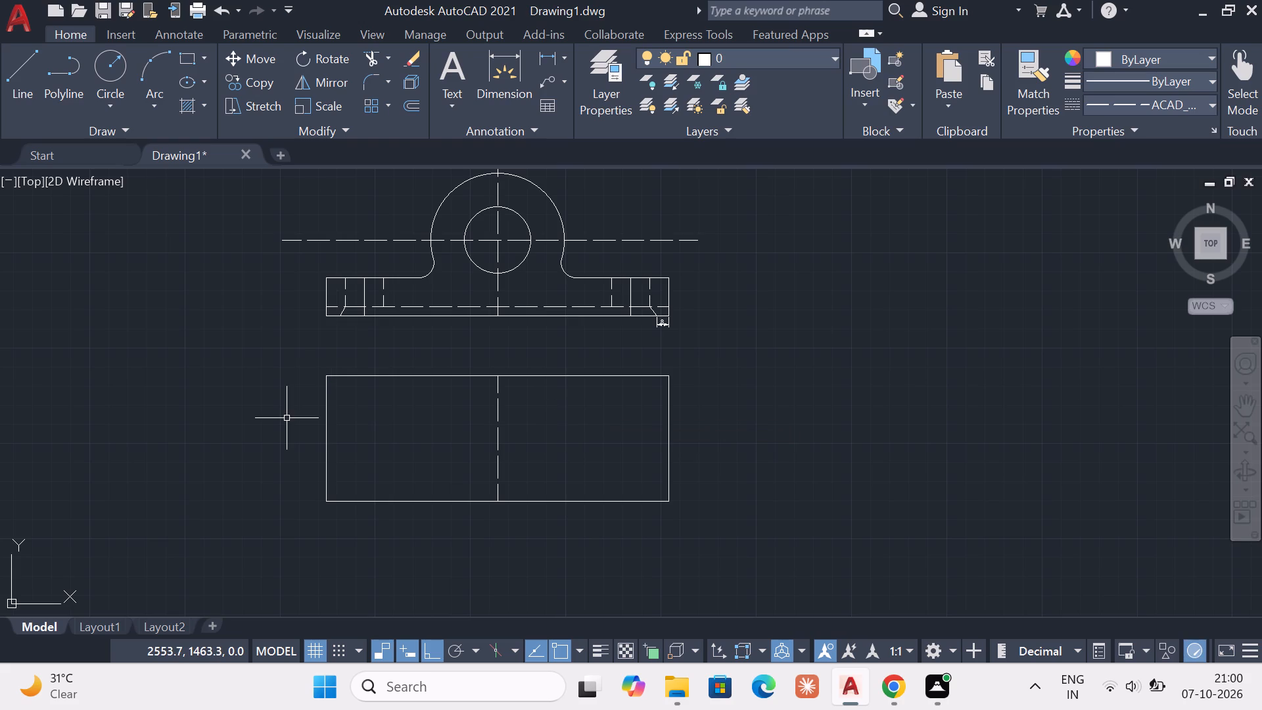
key("Escape")
key("Up")
key("Escape")
key("Up")
key("Escape")
key("Escape")
key("Escape")
key("Escape")
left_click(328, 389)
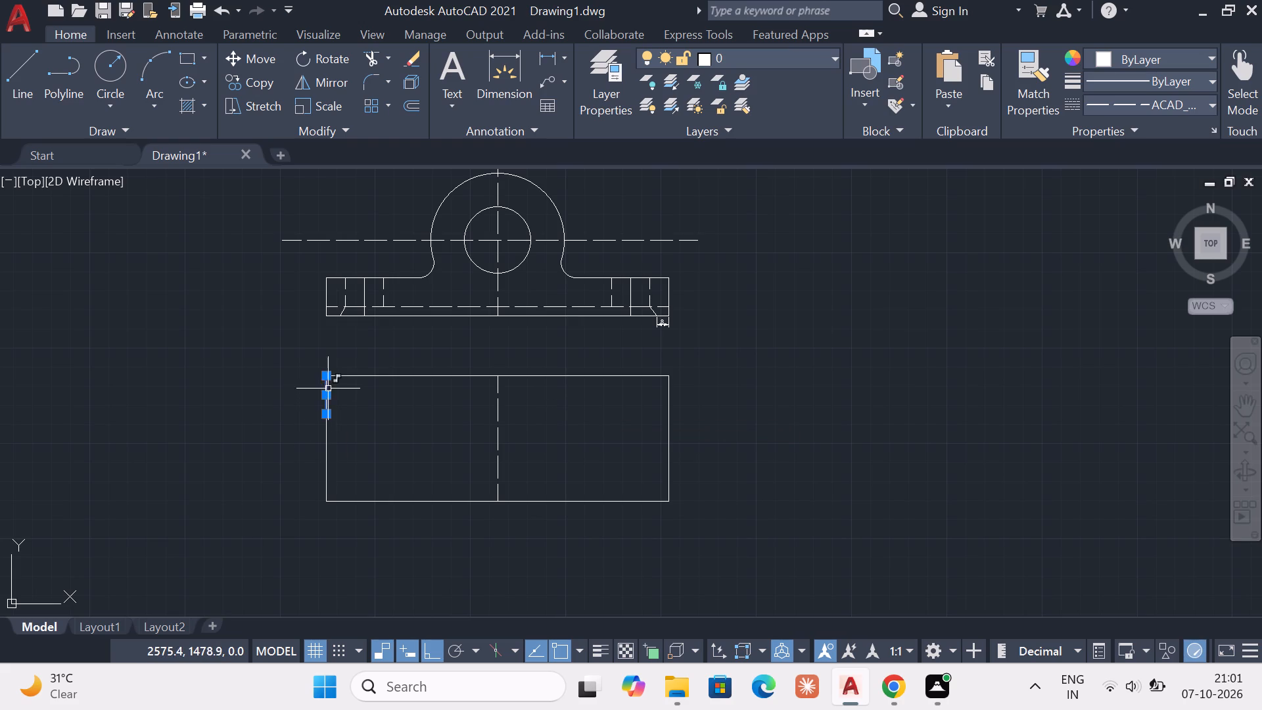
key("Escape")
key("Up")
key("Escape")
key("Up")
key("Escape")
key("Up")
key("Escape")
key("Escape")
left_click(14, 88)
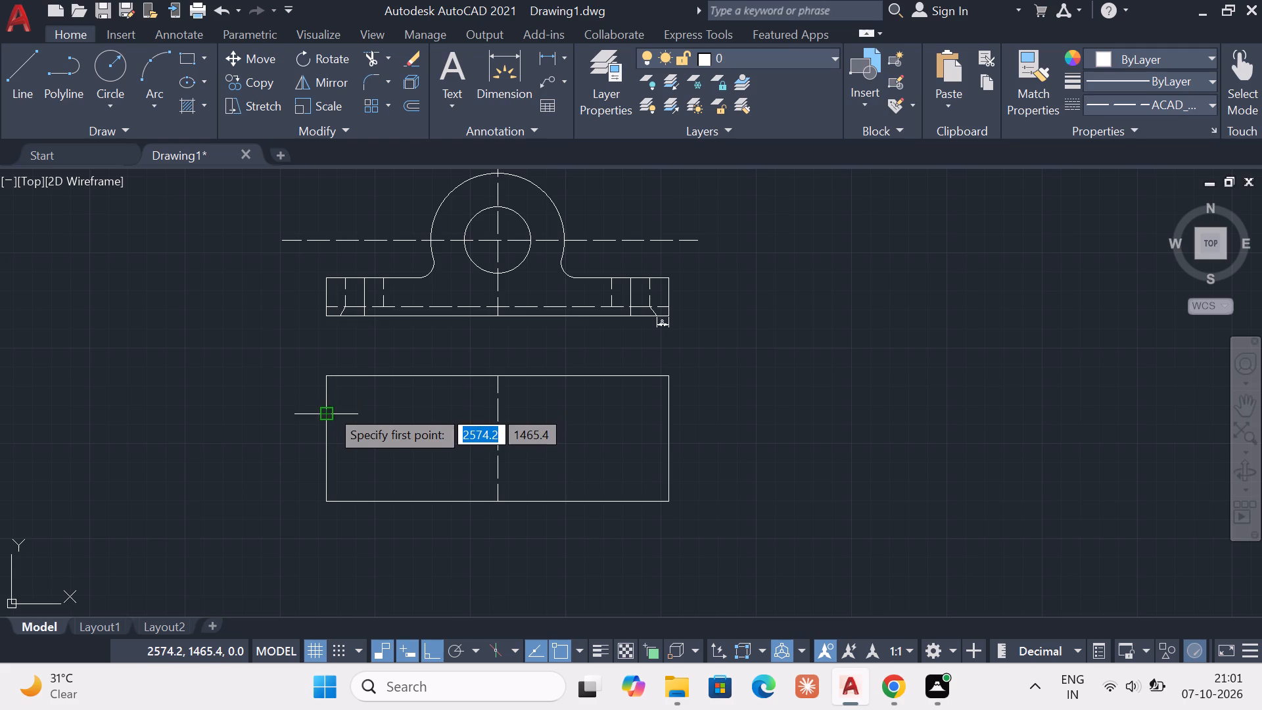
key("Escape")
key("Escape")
Set the current linetype for new objects back to ByLayer.
left_click(1177, 99)
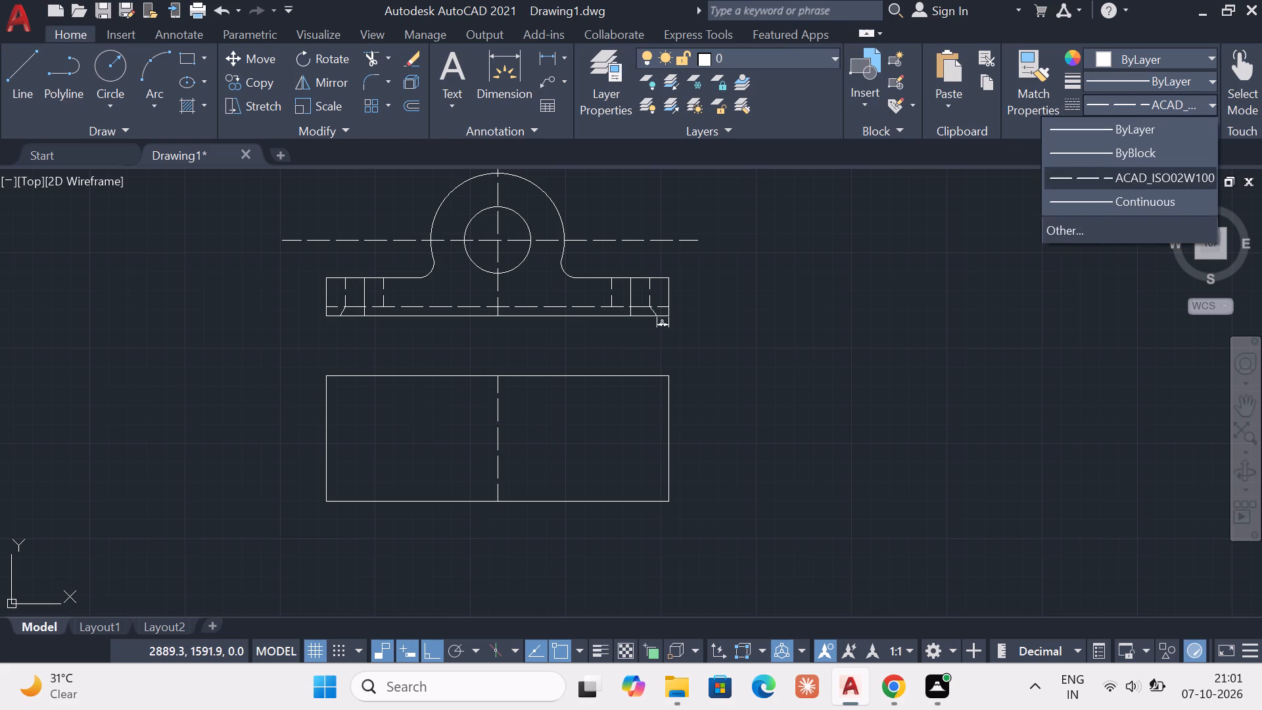
left_click(1165, 131)
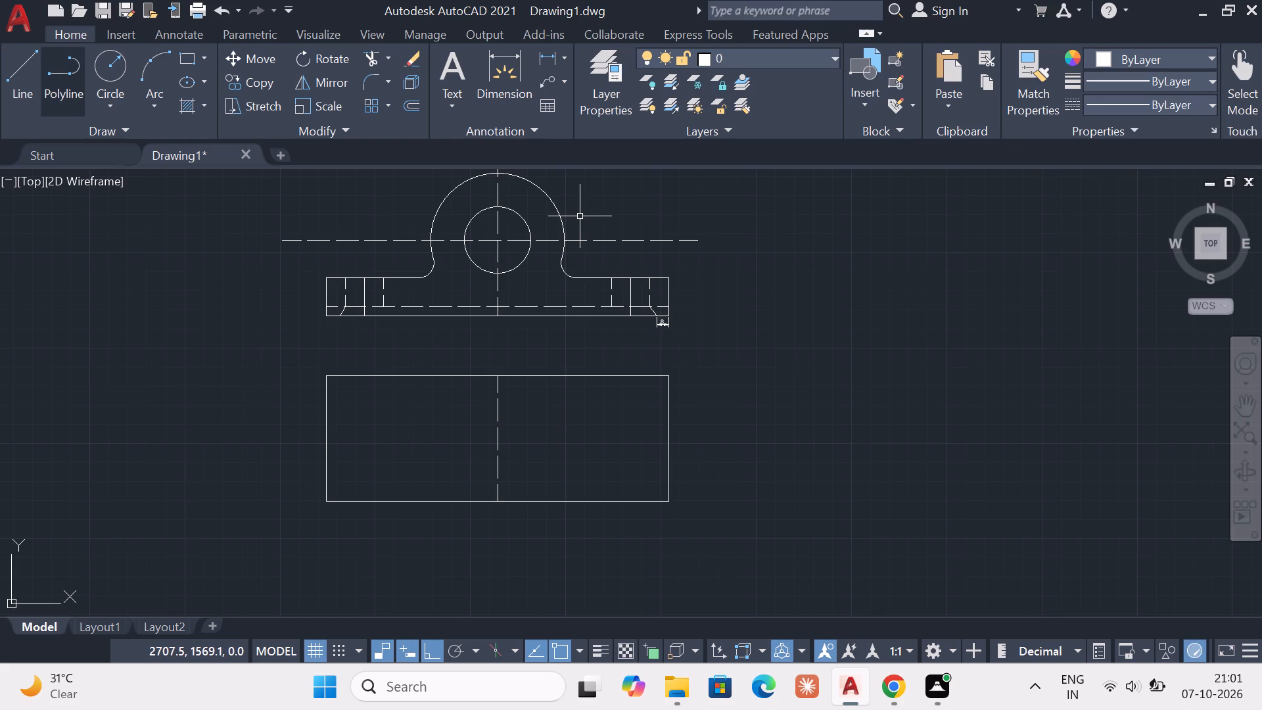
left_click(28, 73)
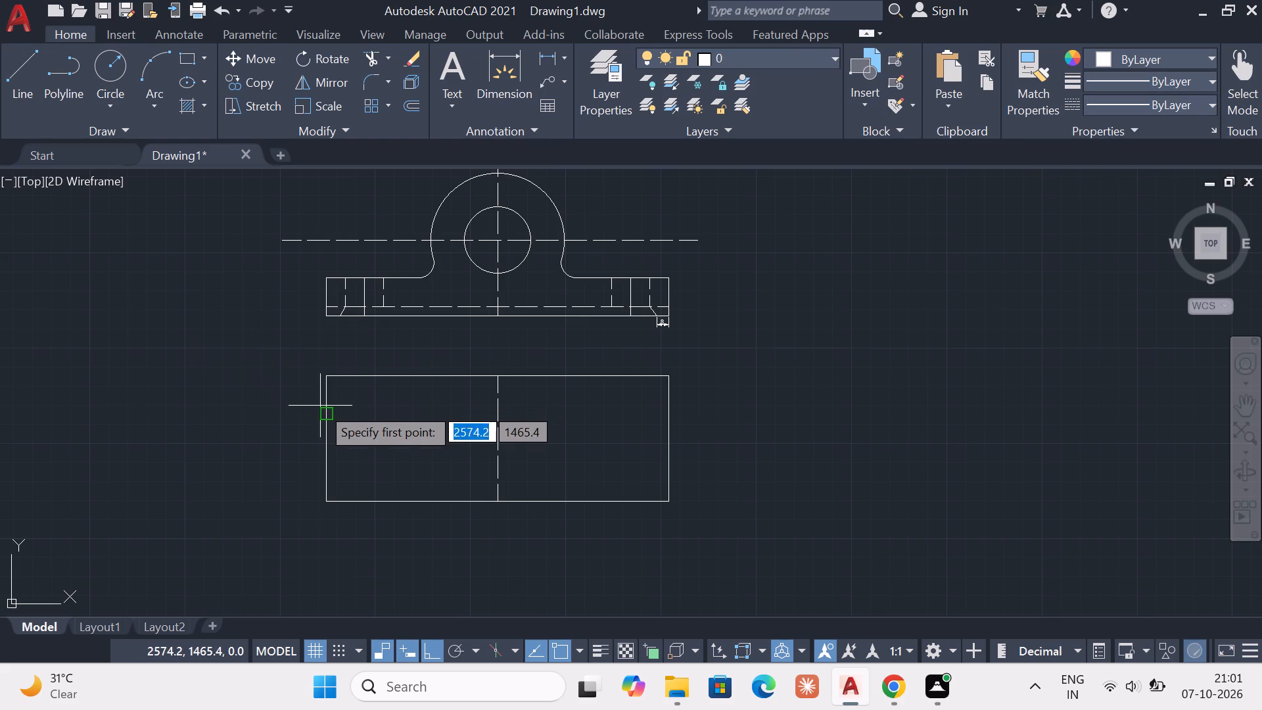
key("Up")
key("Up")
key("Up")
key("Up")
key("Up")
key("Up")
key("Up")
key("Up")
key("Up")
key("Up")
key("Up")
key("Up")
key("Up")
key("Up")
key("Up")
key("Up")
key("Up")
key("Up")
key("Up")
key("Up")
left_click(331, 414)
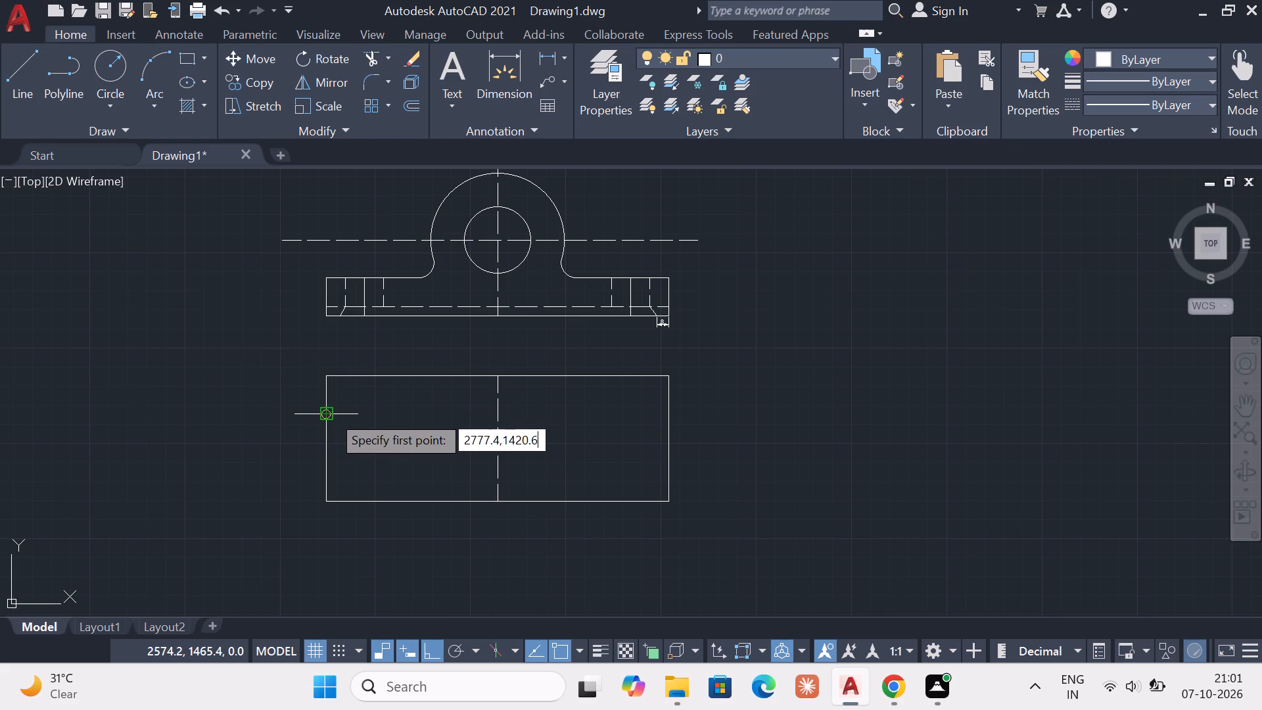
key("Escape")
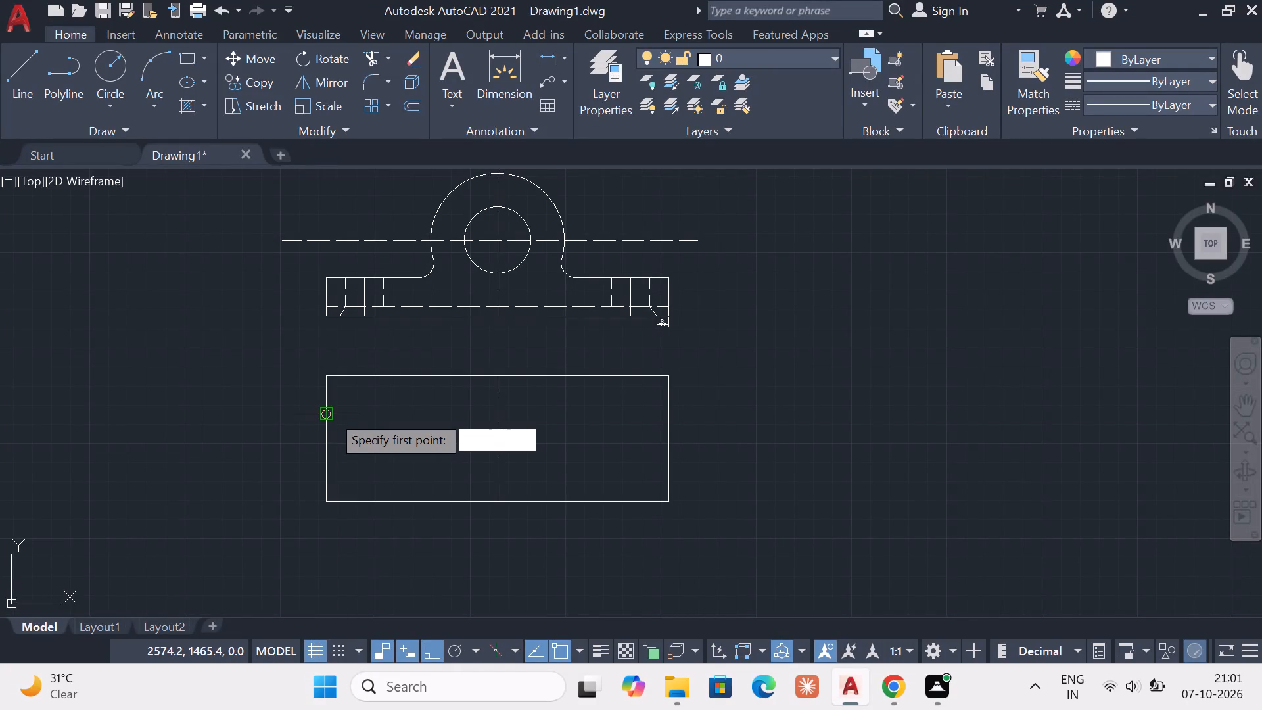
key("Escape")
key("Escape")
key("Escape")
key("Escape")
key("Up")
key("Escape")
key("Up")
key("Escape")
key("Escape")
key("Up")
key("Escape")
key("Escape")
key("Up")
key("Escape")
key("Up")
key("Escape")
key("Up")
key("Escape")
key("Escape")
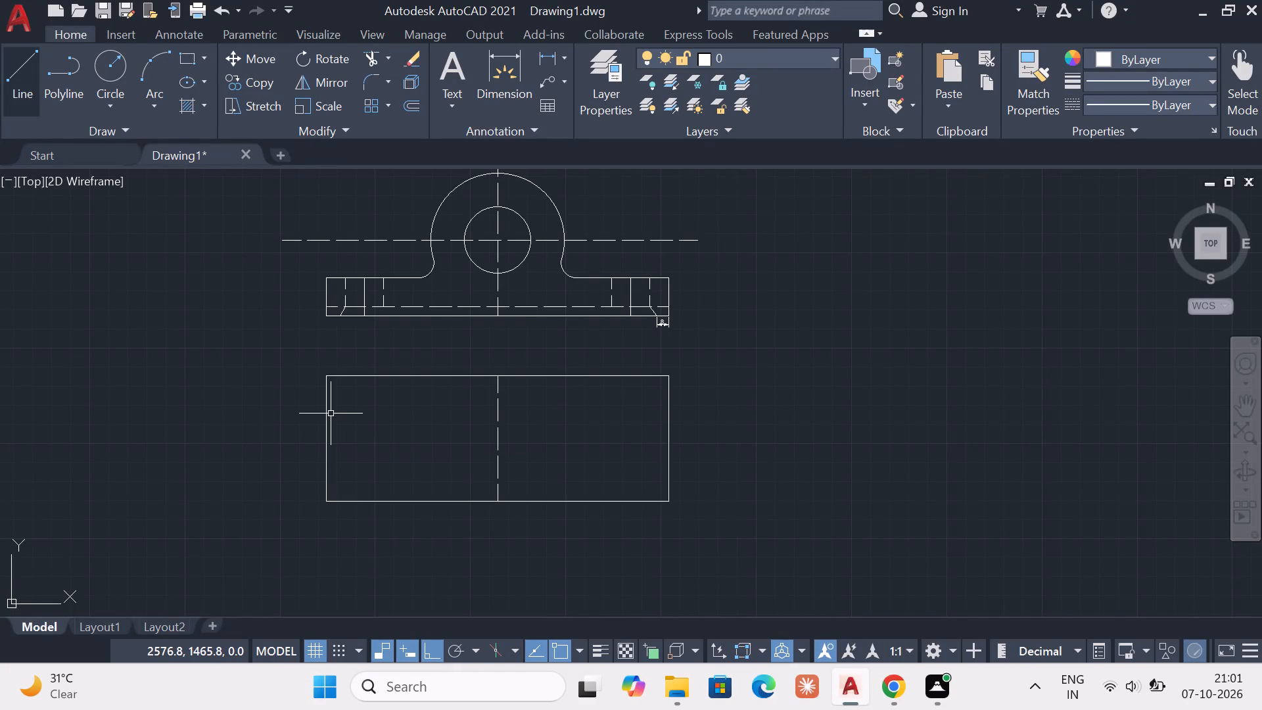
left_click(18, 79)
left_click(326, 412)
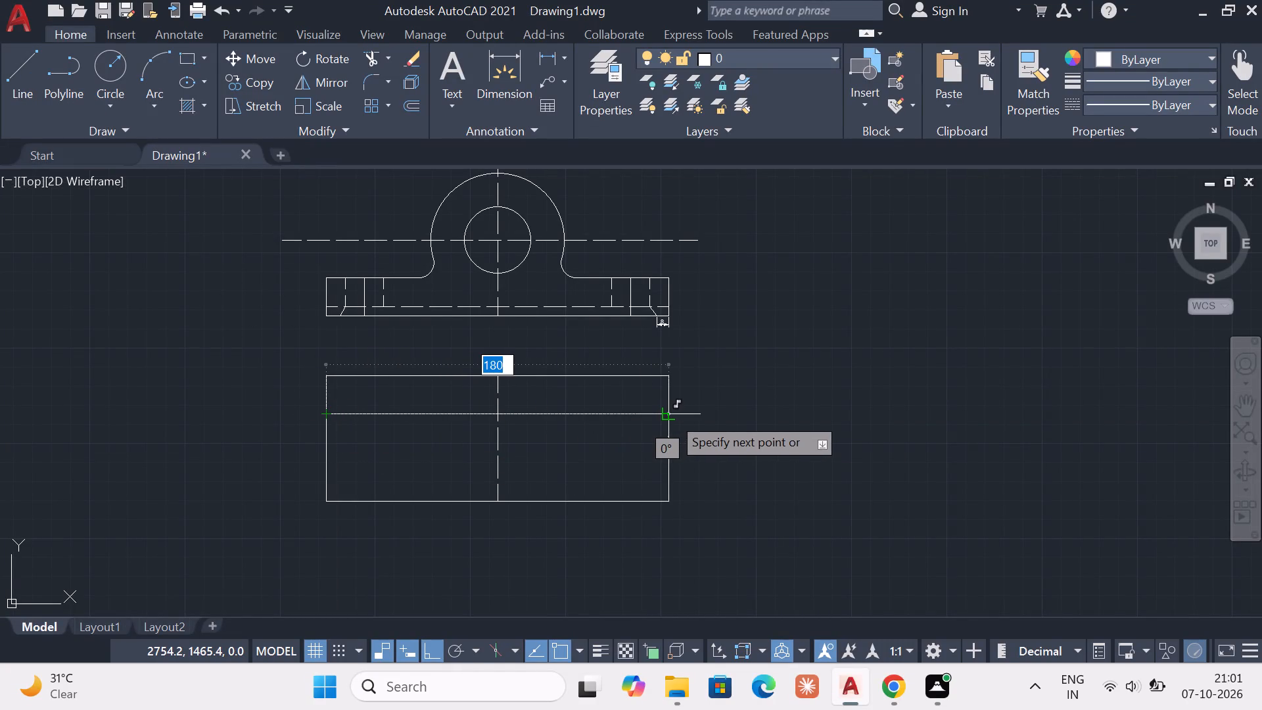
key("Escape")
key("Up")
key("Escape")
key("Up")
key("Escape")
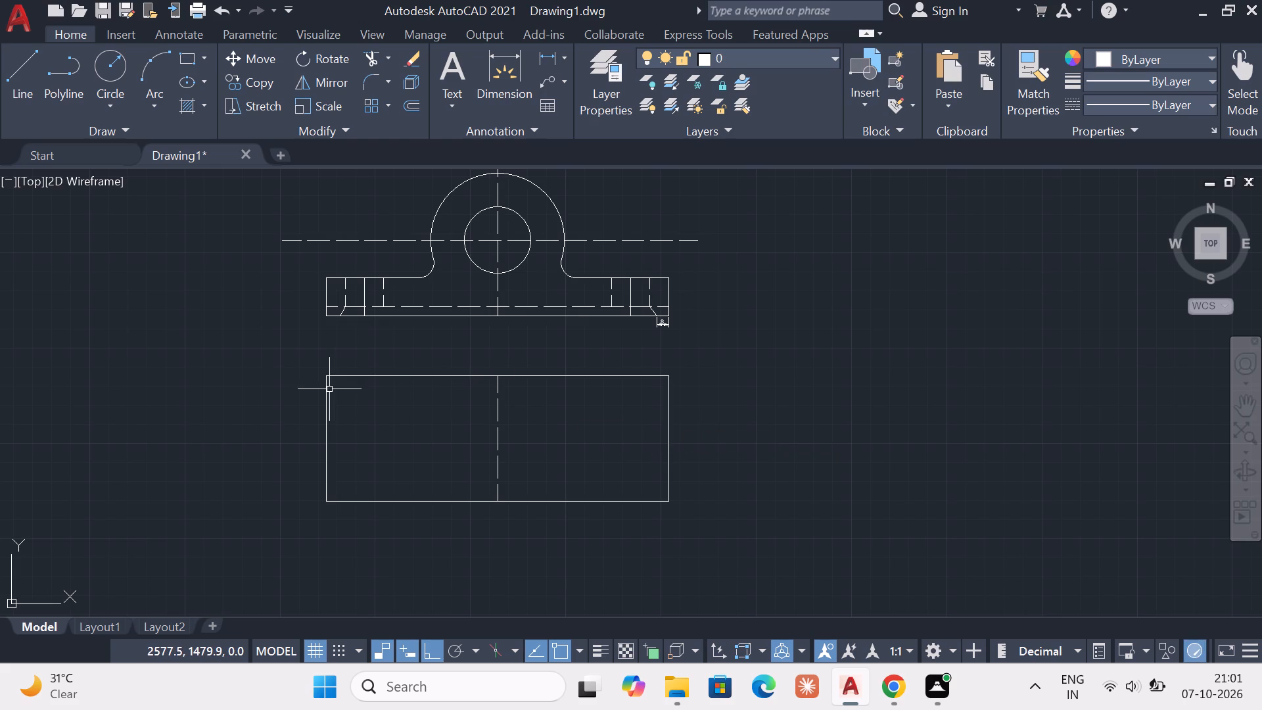
Delete the 20-unit vertical line overlying the upper part of the second view's left edge.
left_click(327, 390)
key("Delete")
Draw a 10-unit vertical line down from the second view's top-left corner along its left edge.
left_click(26, 105)
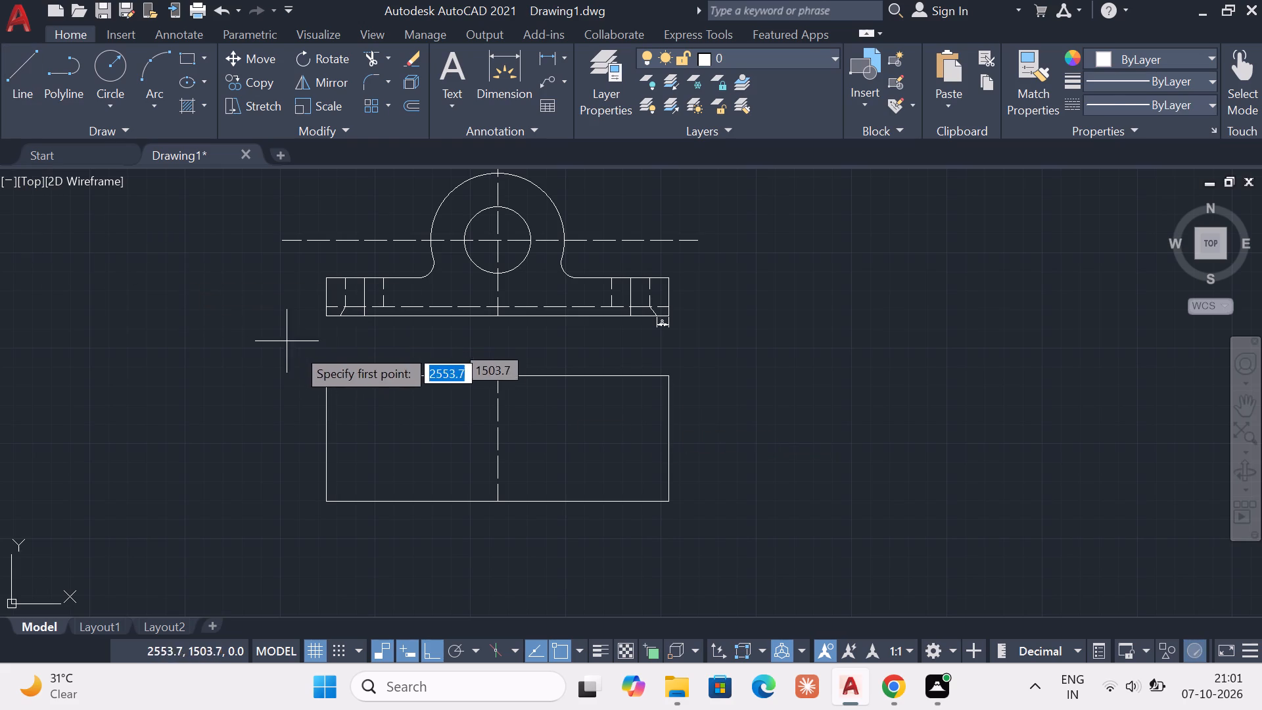
key("Up")
key("Up")
key("Up")
key("Up")
key("Up")
key("Up")
key("Up")
key("Up")
key("Up")
key("Up")
key("Up")
key("Up")
key("Up")
key("Up")
key("Up")
key("Up")
key("Up")
key("Up")
key("Up")
key("Up")
left_click(329, 375)
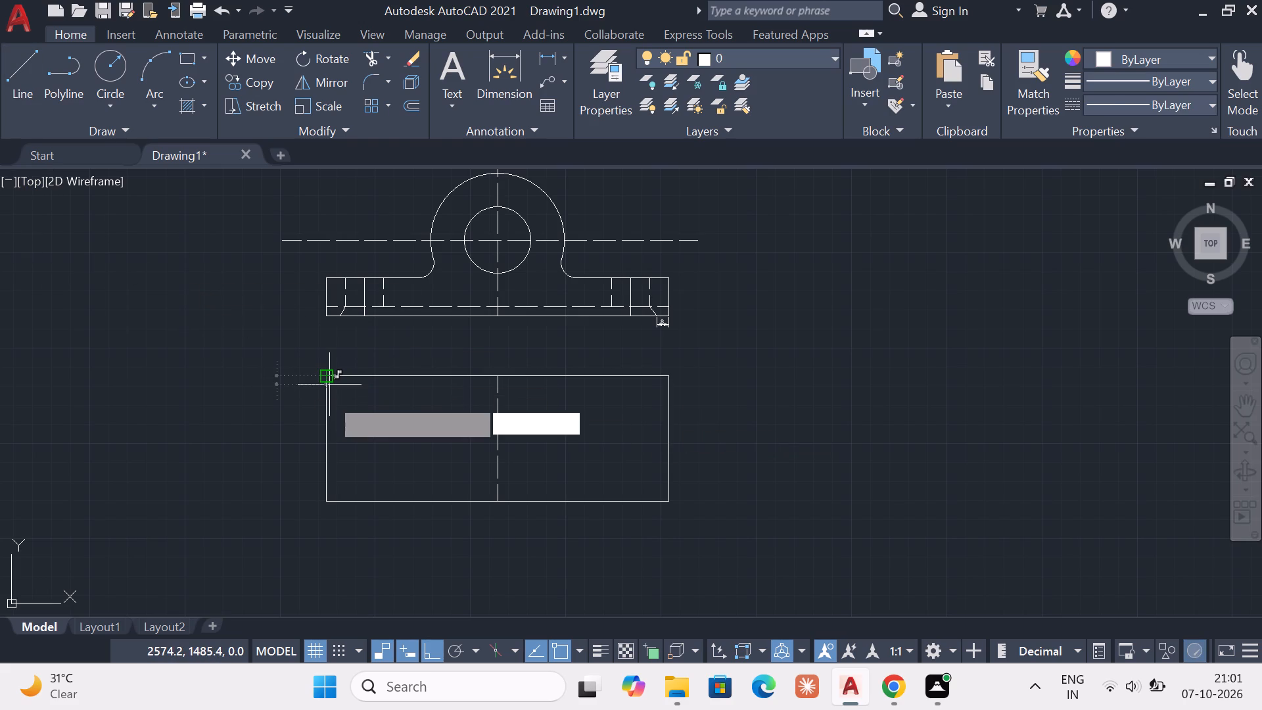
key("Up")
key("Up")
key("Up")
key("Up")
key("Up")
key("Up")
key("Up")
key("Up")
key("Up")
key("Up")
key("Up")
key("Up")
key("Up")
key("Up")
key("Up")
key("Up")
key("Up")
key("Up")
key("Up")
key("Up")
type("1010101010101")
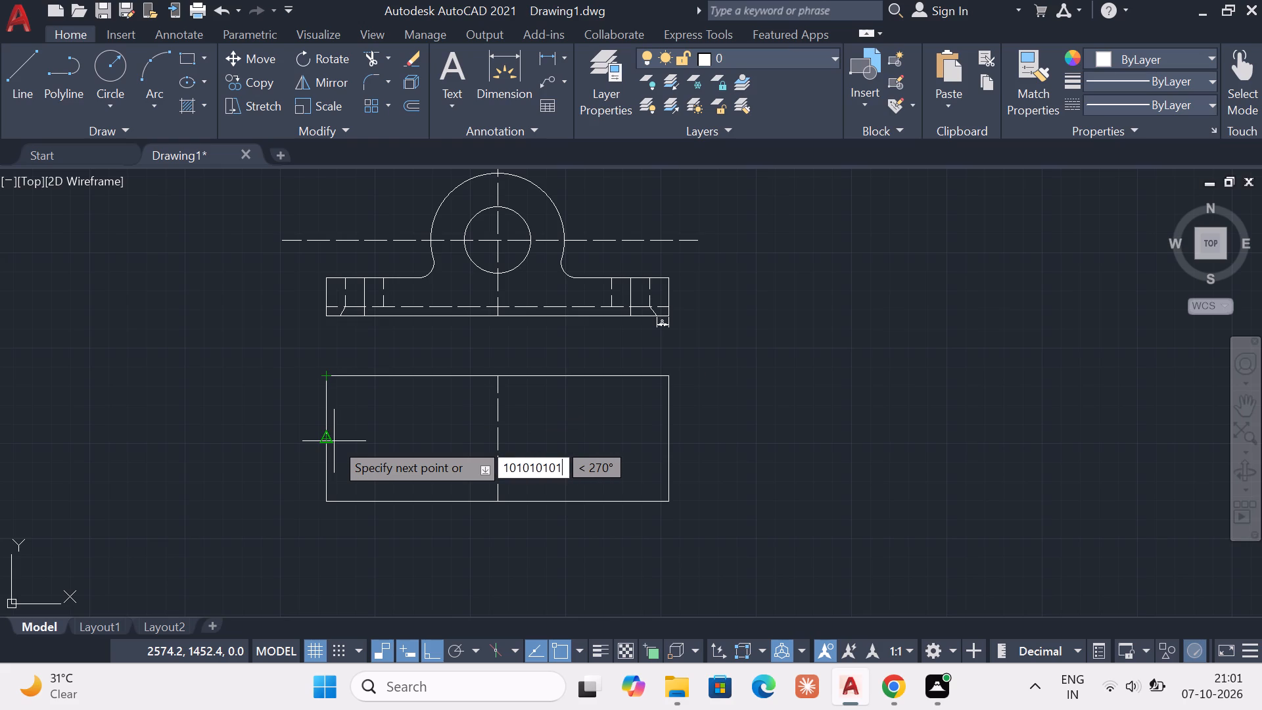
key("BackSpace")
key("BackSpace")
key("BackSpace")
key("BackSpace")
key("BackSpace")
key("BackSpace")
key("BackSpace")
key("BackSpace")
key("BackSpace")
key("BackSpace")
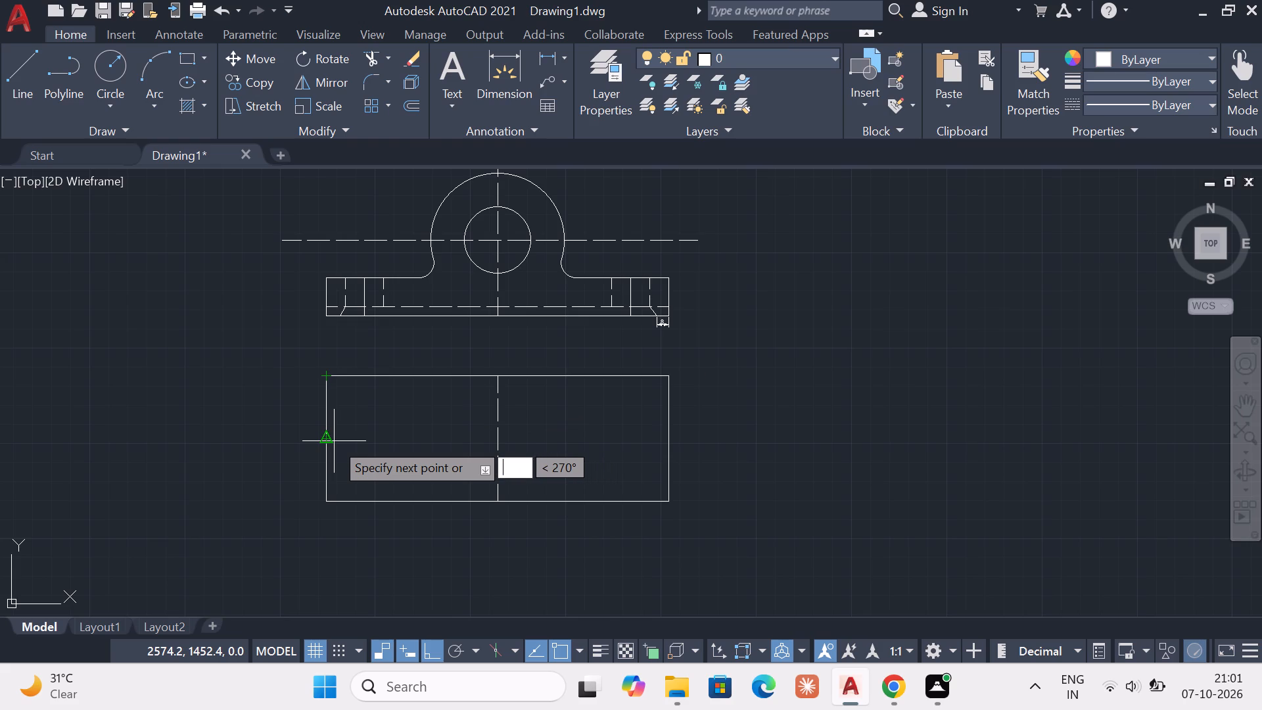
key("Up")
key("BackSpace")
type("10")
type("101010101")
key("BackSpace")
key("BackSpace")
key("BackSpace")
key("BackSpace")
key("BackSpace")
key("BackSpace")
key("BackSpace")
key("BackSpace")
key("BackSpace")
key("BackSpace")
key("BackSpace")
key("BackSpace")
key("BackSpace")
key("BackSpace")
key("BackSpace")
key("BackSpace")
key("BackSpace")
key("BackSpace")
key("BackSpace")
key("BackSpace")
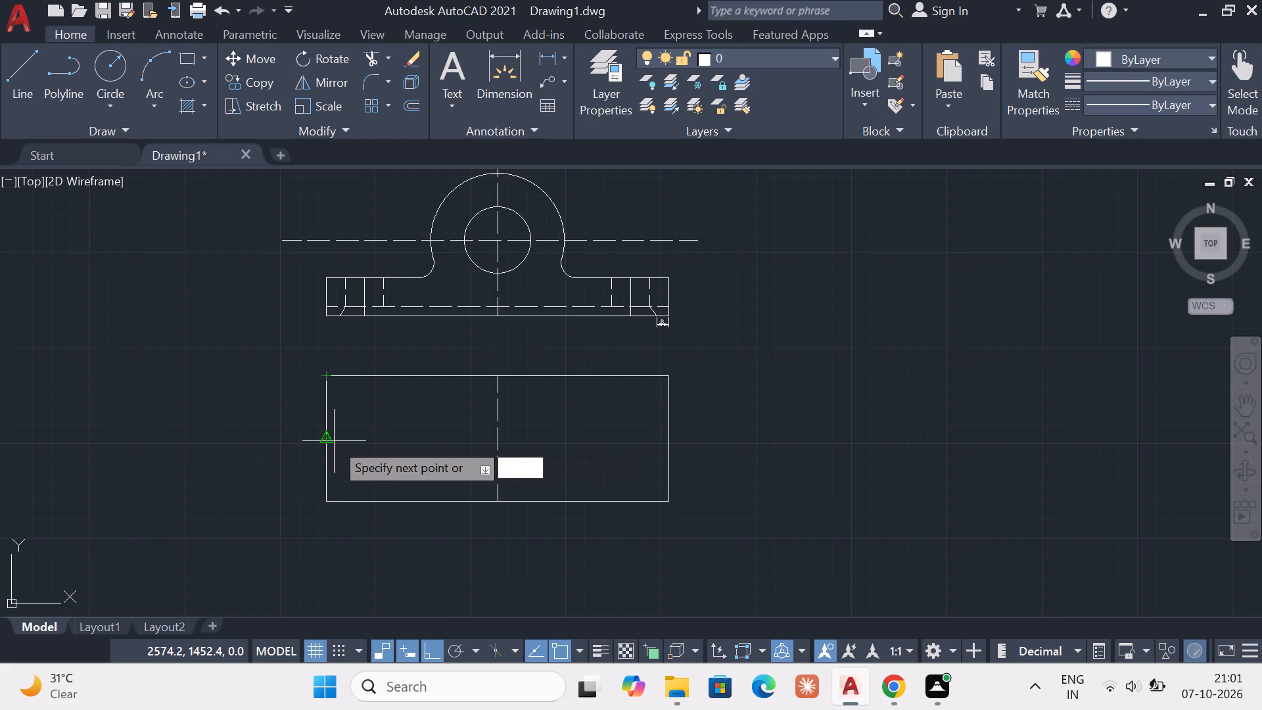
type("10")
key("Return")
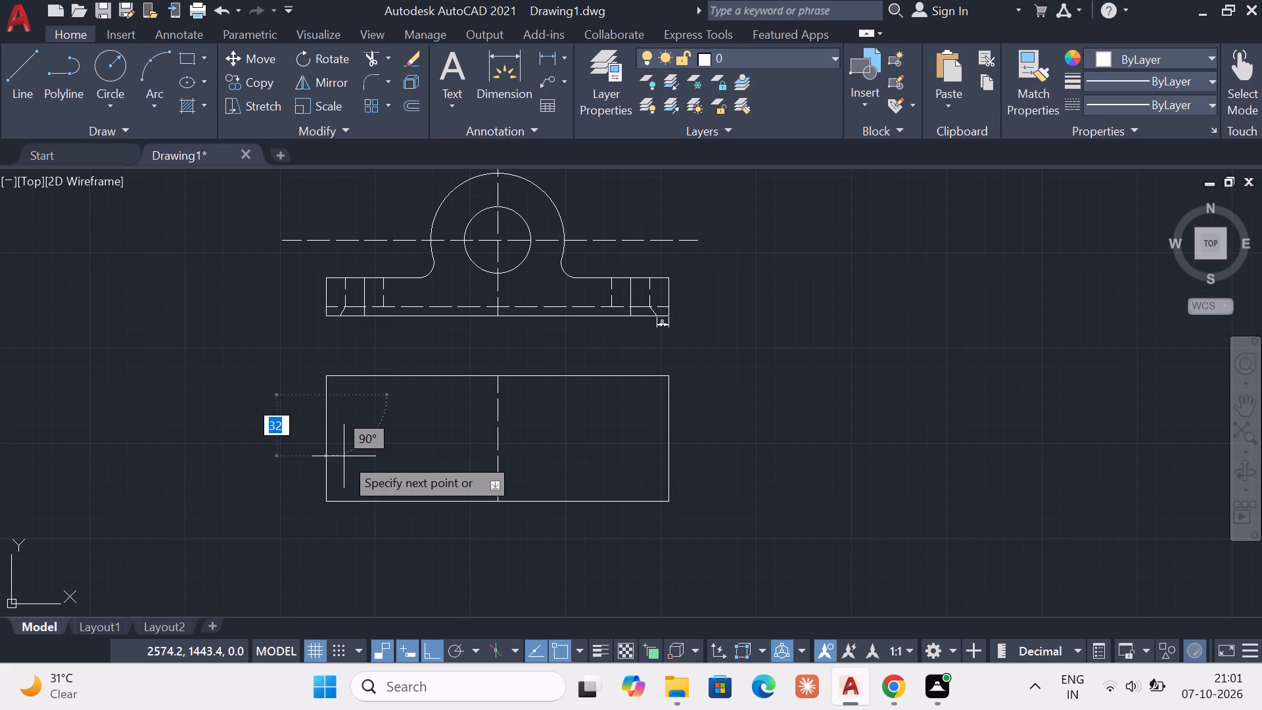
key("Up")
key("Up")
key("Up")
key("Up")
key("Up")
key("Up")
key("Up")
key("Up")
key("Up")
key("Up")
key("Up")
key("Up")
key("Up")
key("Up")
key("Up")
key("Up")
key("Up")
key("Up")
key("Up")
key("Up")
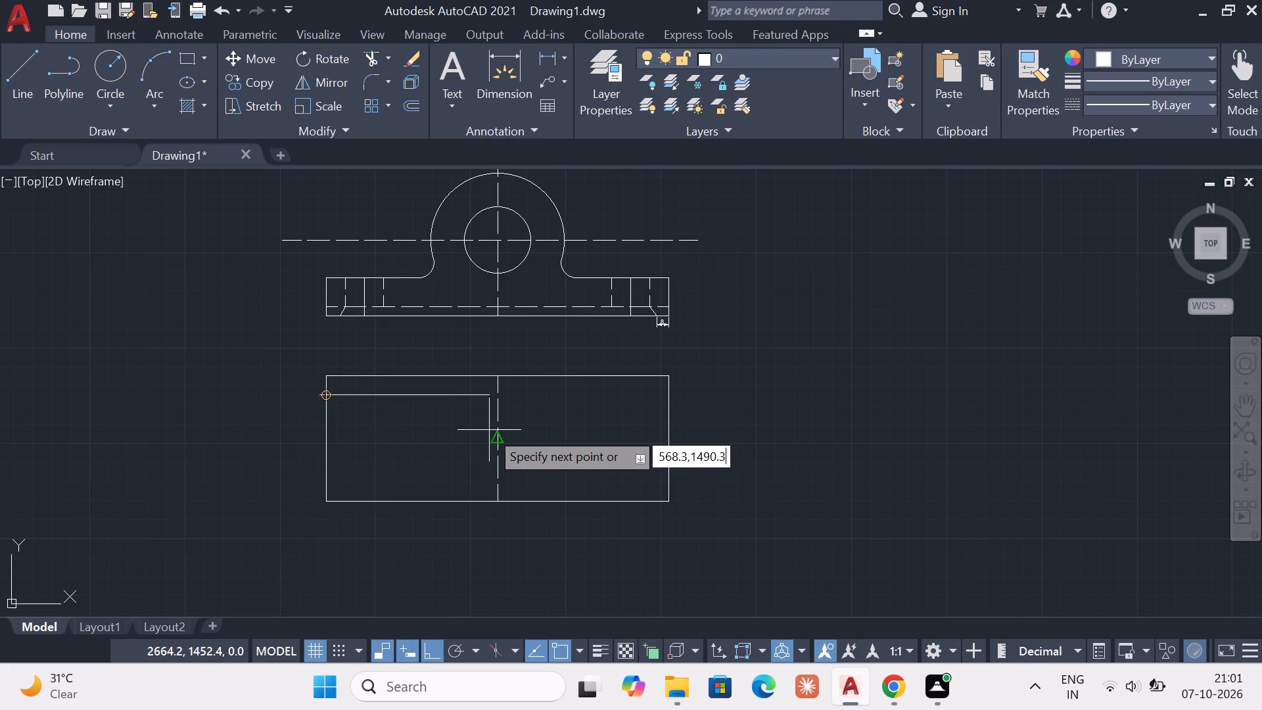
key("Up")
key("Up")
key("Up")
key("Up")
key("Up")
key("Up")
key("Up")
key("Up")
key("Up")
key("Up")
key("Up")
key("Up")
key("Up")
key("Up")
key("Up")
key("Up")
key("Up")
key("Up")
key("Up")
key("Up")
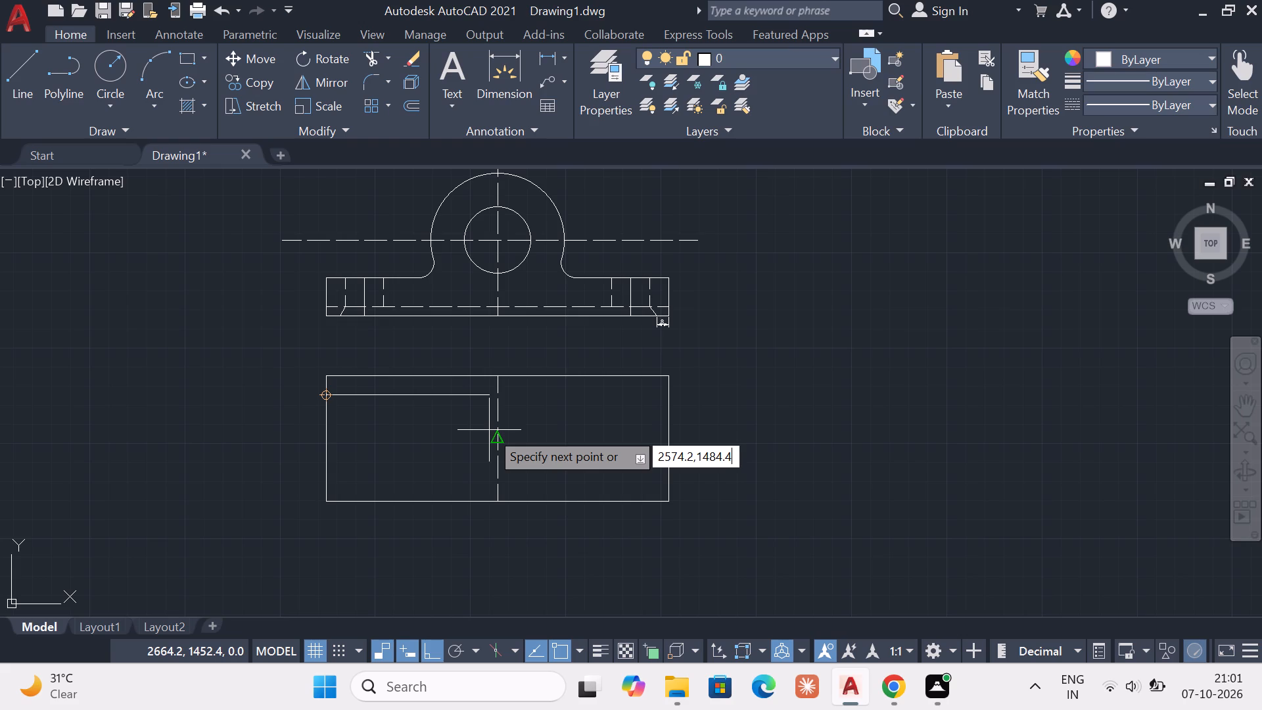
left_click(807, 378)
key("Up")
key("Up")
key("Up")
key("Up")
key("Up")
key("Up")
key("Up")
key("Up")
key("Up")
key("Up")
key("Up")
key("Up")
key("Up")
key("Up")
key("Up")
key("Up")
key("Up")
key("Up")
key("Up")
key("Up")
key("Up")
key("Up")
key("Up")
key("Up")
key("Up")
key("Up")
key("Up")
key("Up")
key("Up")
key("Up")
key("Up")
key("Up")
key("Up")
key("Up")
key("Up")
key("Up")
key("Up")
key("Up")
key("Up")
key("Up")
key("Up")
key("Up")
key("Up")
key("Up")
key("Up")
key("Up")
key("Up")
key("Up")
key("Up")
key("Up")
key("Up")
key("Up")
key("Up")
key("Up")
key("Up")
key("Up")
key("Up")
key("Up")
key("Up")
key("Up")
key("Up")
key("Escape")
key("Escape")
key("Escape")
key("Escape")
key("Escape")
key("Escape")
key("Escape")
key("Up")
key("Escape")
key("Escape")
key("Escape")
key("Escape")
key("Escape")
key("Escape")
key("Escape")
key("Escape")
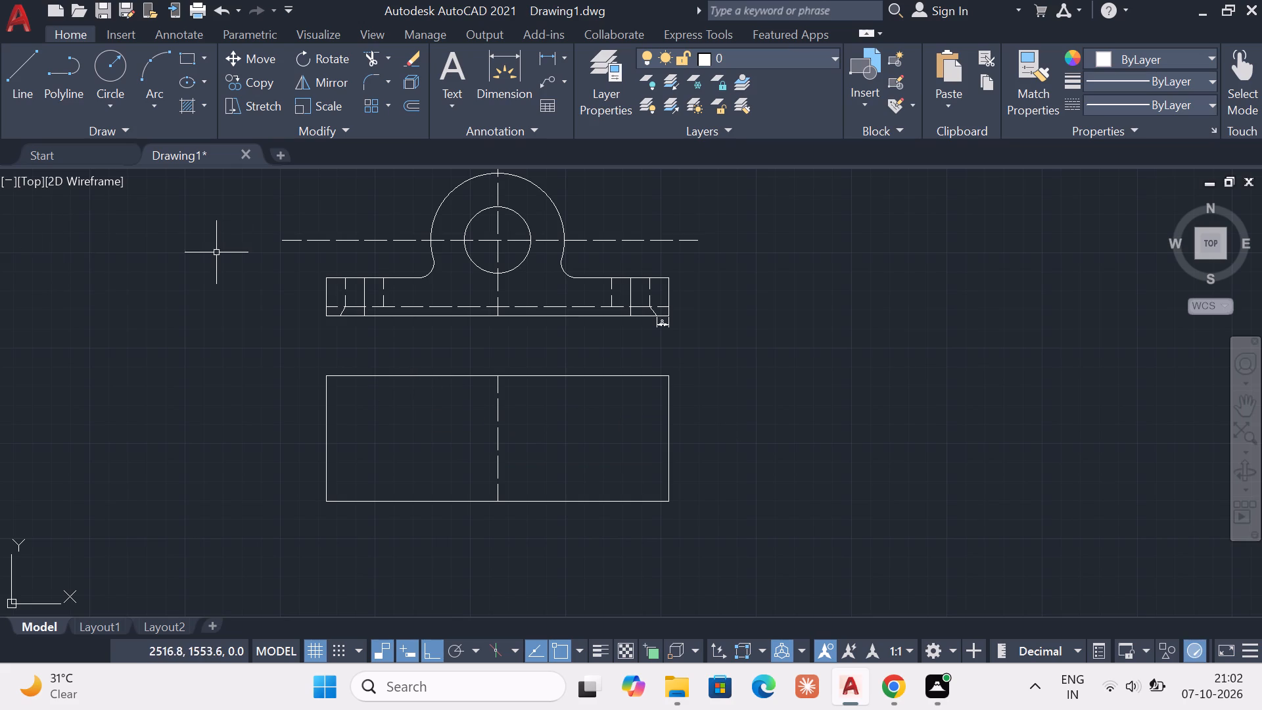
Draw a horizontal line about 192 units long from 10 units below the second view's top-left corner to beyond its right edge.
left_click(22, 85)
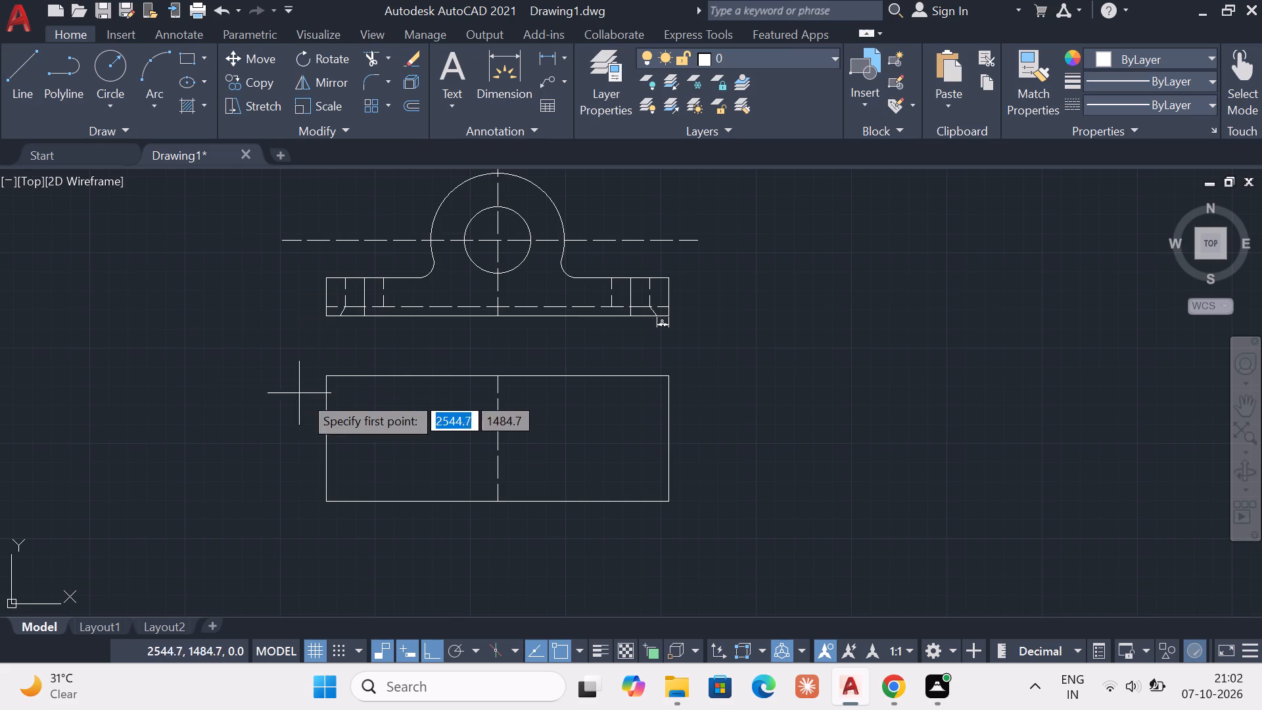
left_click(328, 395)
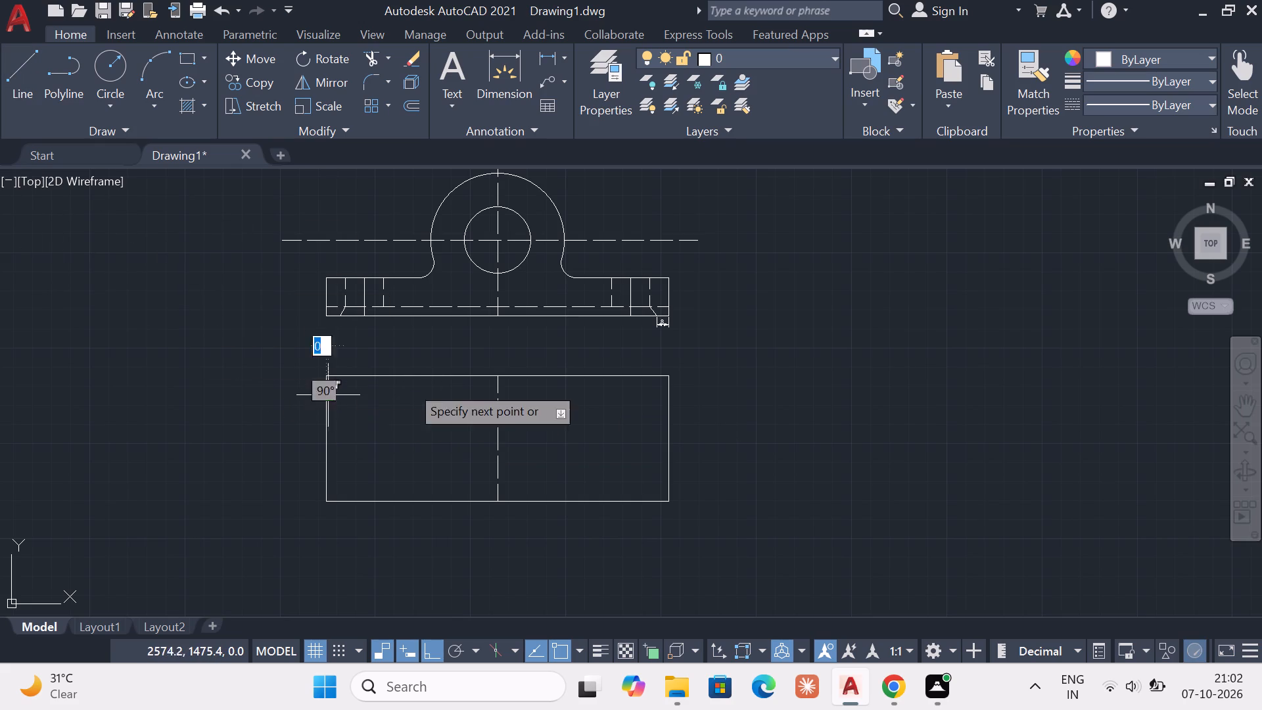
left_click(691, 394)
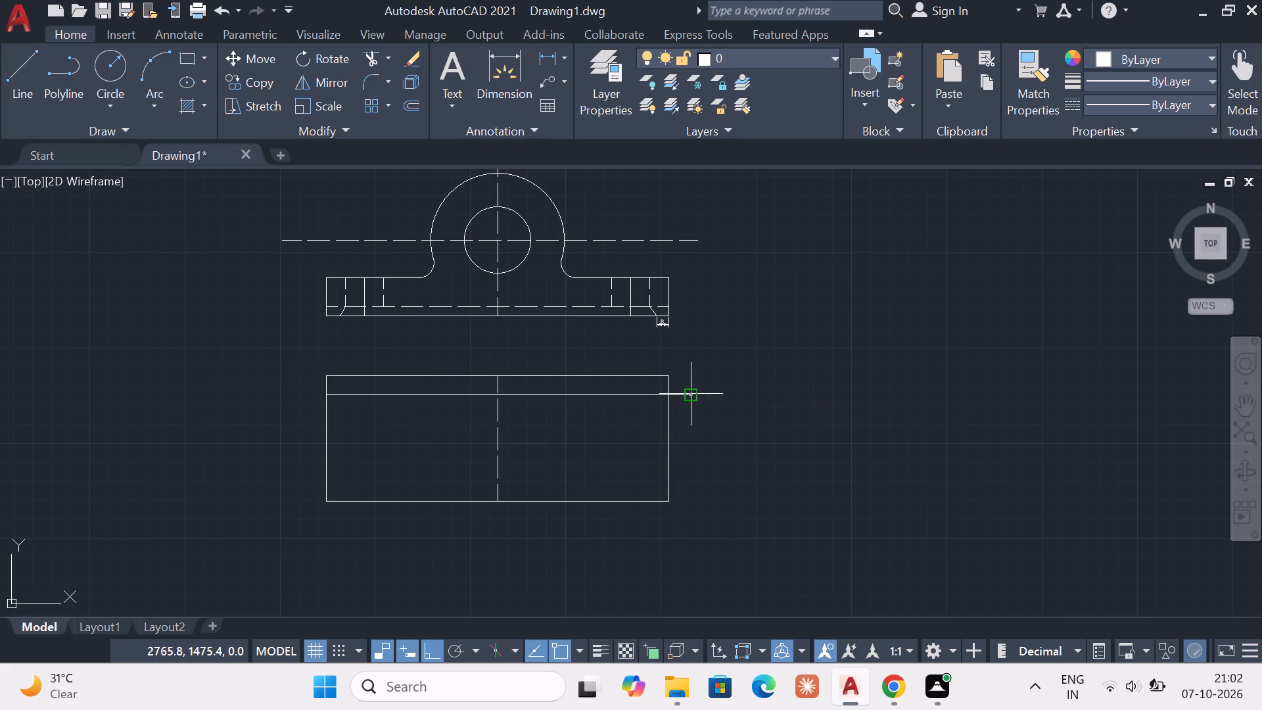
key("Escape")
key("Escape")
key("Up")
key("Escape")
key("Escape")
key("Escape")
Trim the part of the new horizontal line that overhangs the second view's right edge.
type("tr")
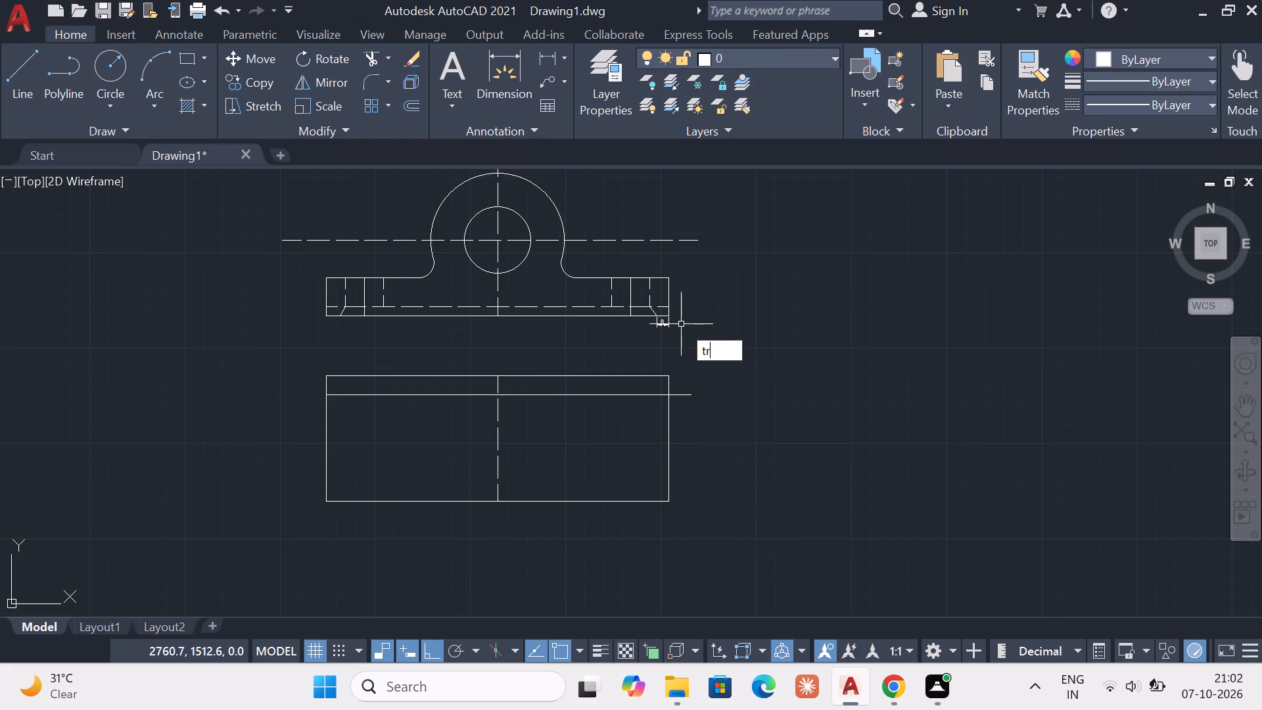
key("Return")
key("Return")
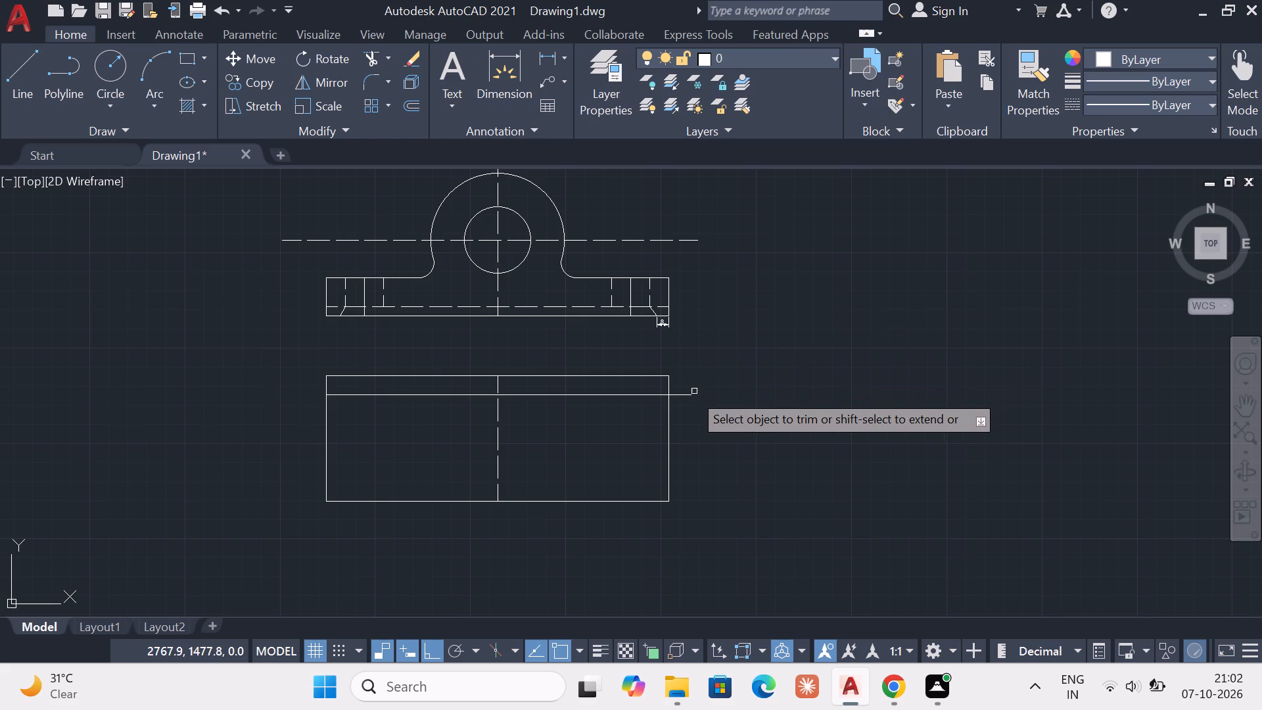
left_click(689, 393)
key("Escape")
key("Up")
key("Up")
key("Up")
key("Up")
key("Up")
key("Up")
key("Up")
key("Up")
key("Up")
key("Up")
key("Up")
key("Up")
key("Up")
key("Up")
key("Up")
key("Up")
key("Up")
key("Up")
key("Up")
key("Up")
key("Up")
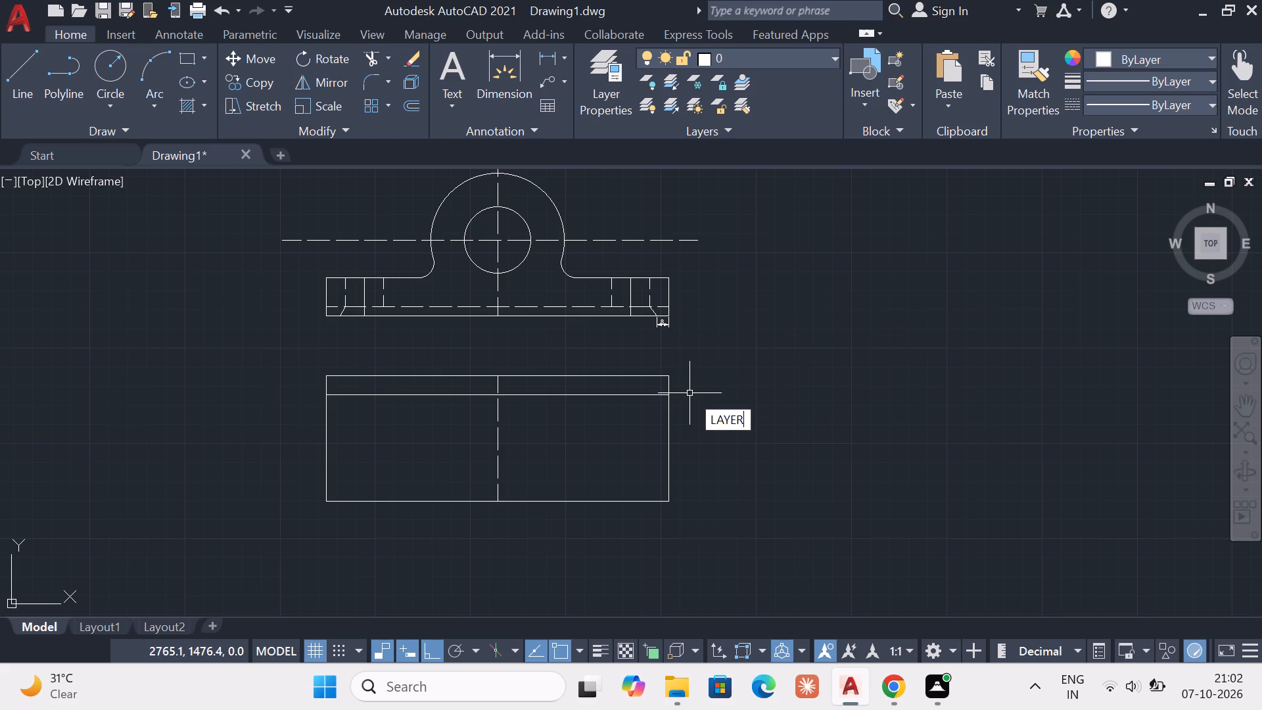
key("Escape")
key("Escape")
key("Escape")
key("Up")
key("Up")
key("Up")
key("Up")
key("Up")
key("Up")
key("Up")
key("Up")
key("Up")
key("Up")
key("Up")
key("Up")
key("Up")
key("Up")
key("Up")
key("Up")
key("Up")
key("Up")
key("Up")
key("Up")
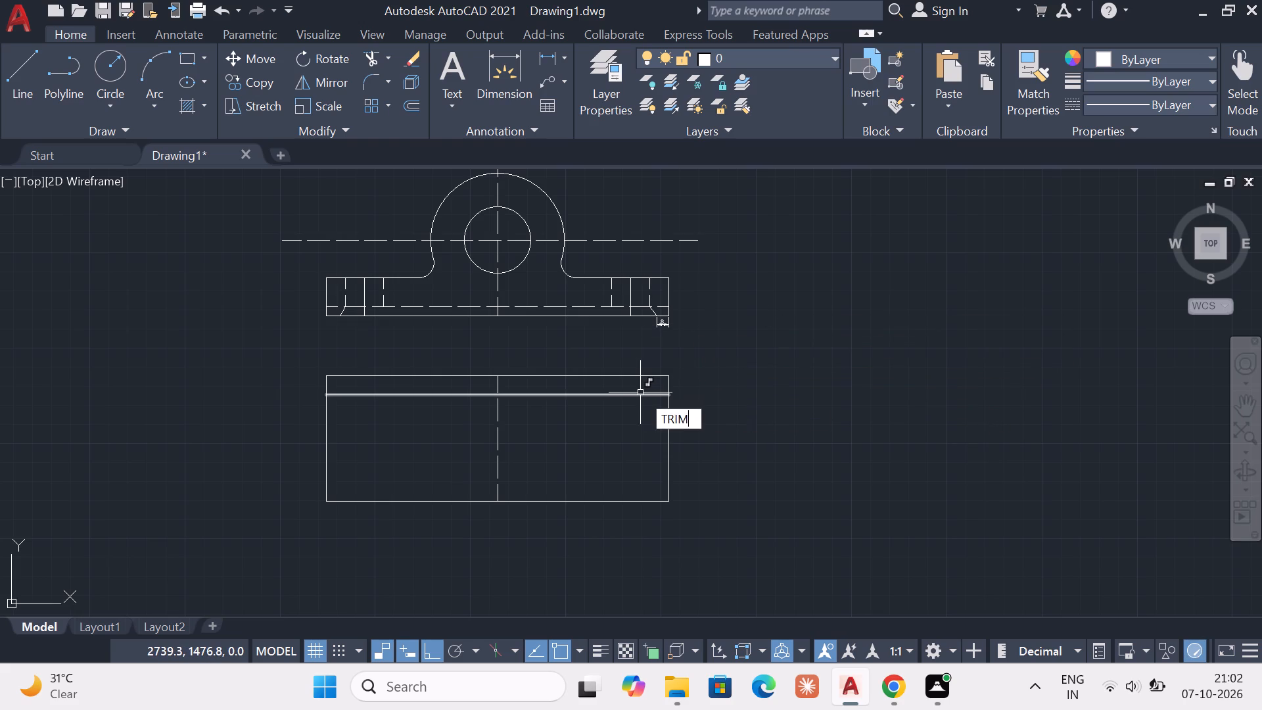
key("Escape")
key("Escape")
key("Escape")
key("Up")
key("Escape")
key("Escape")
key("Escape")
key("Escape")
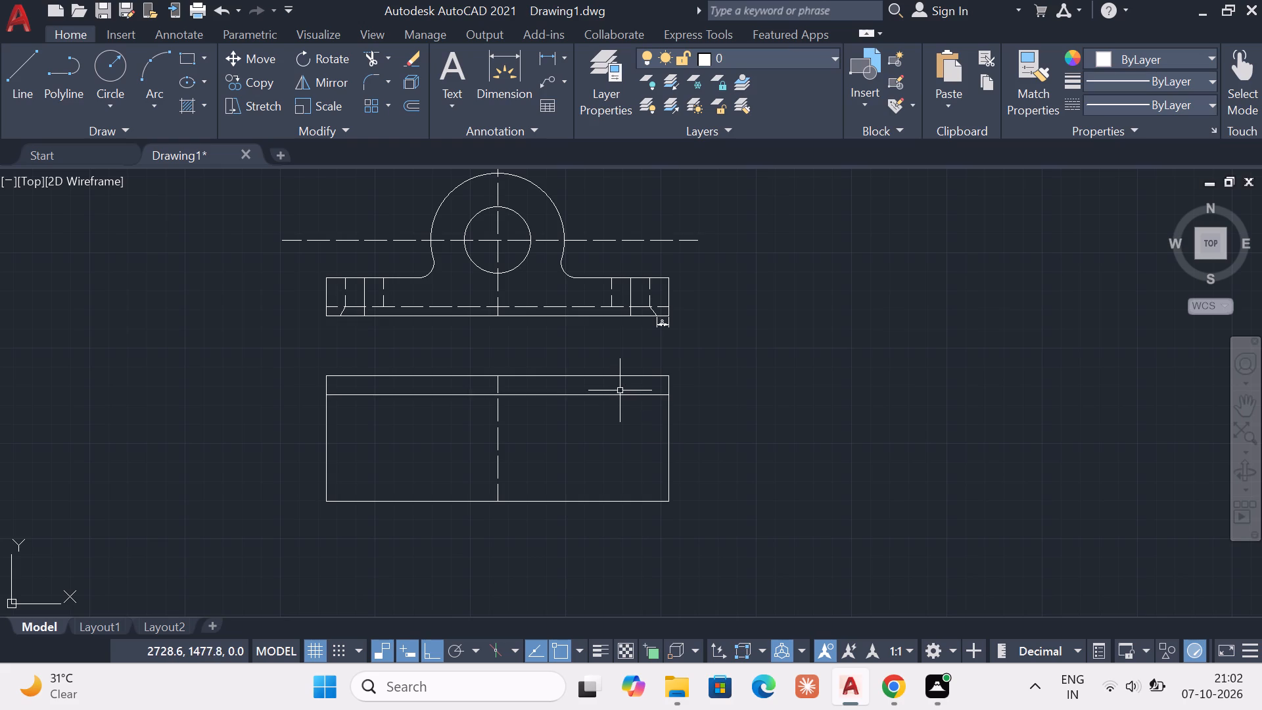
Change the linetype of the horizontal line just below the second view's top edge to the dashed ACAD_ISO02W100.
left_click(620, 397)
key("Up")
key("Up")
key("Up")
key("Up")
key("Up")
key("Up")
key("Up")
key("Up")
key("Up")
key("Up")
key("Up")
key("Up")
key("Up")
key("Up")
key("Up")
key("Up")
key("Up")
key("Up")
key("Up")
key("Up")
key("Up")
left_click(1106, 108)
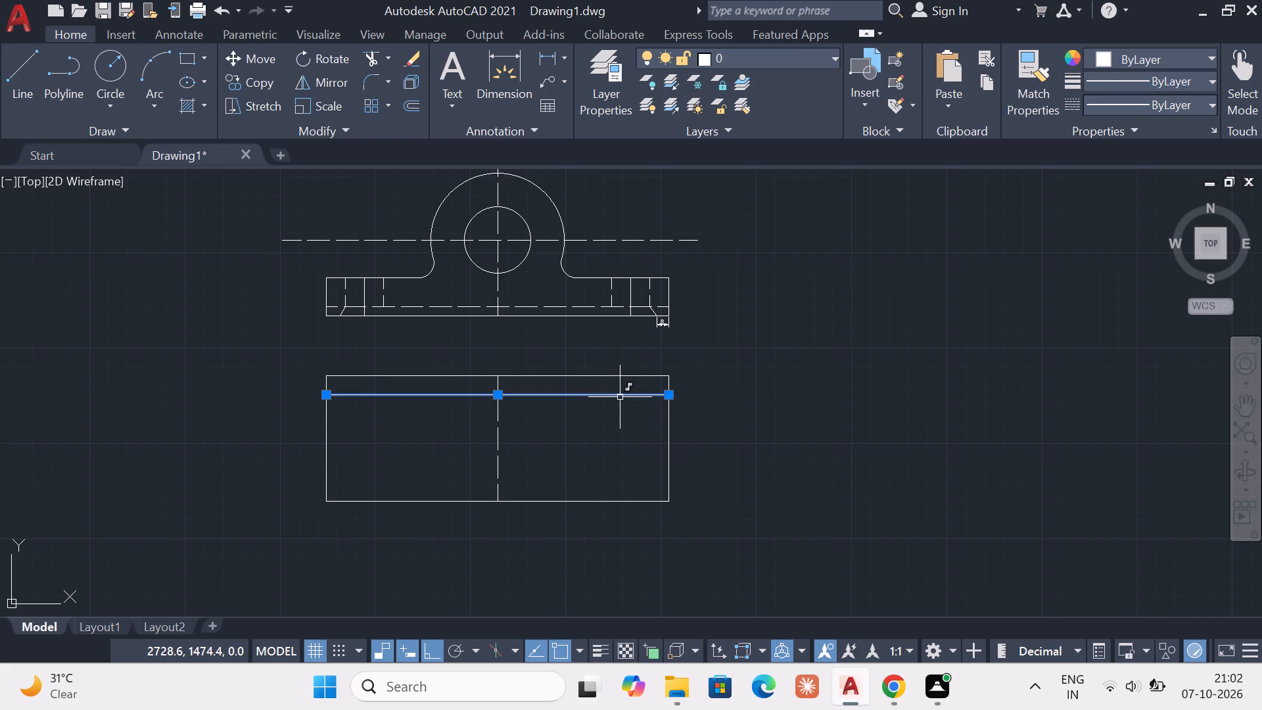
left_click(1119, 105)
left_click(1140, 179)
key("Up")
key("Up")
key("Up")
key("Up")
key("Up")
key("Up")
key("Up")
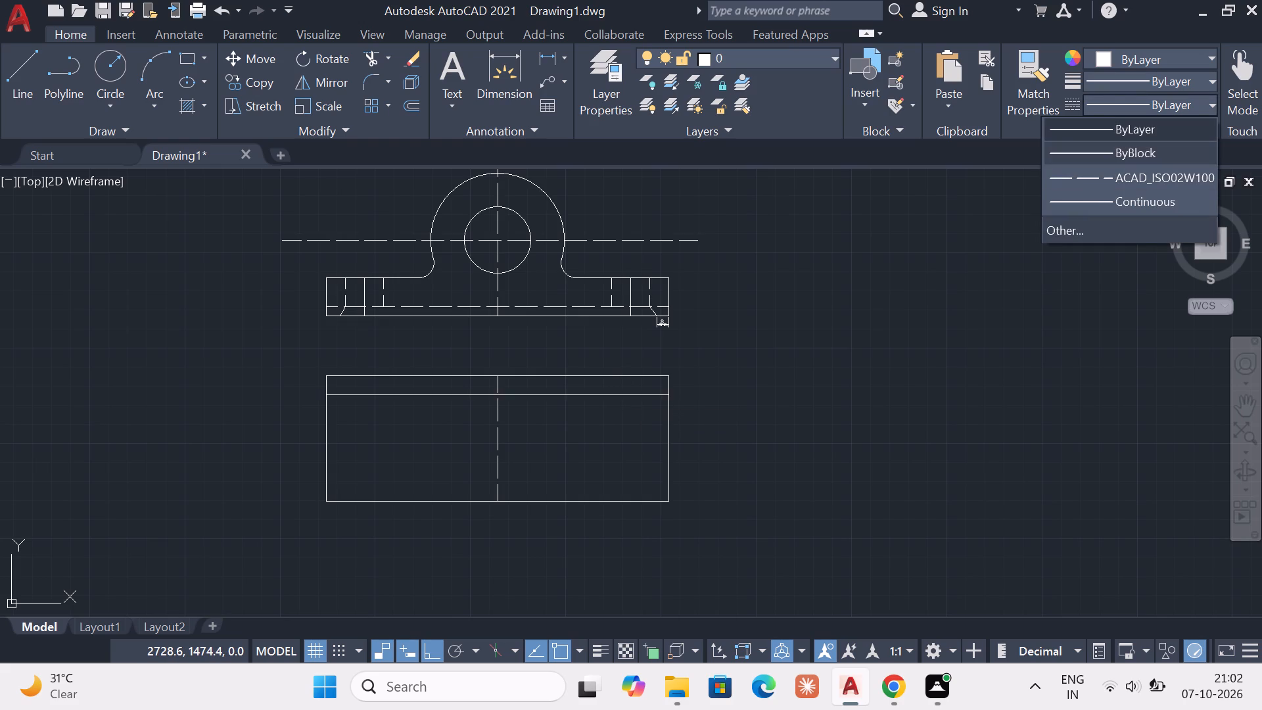
key("Escape")
key("Up")
key("Escape")
key("Up")
key("Up")
key("Escape")
key("Up")
key("Escape")
key("Up")
key("Up")
key("Escape")
key("Escape")
key("Escape")
key("Escape")
key("Escape")
key("Escape")
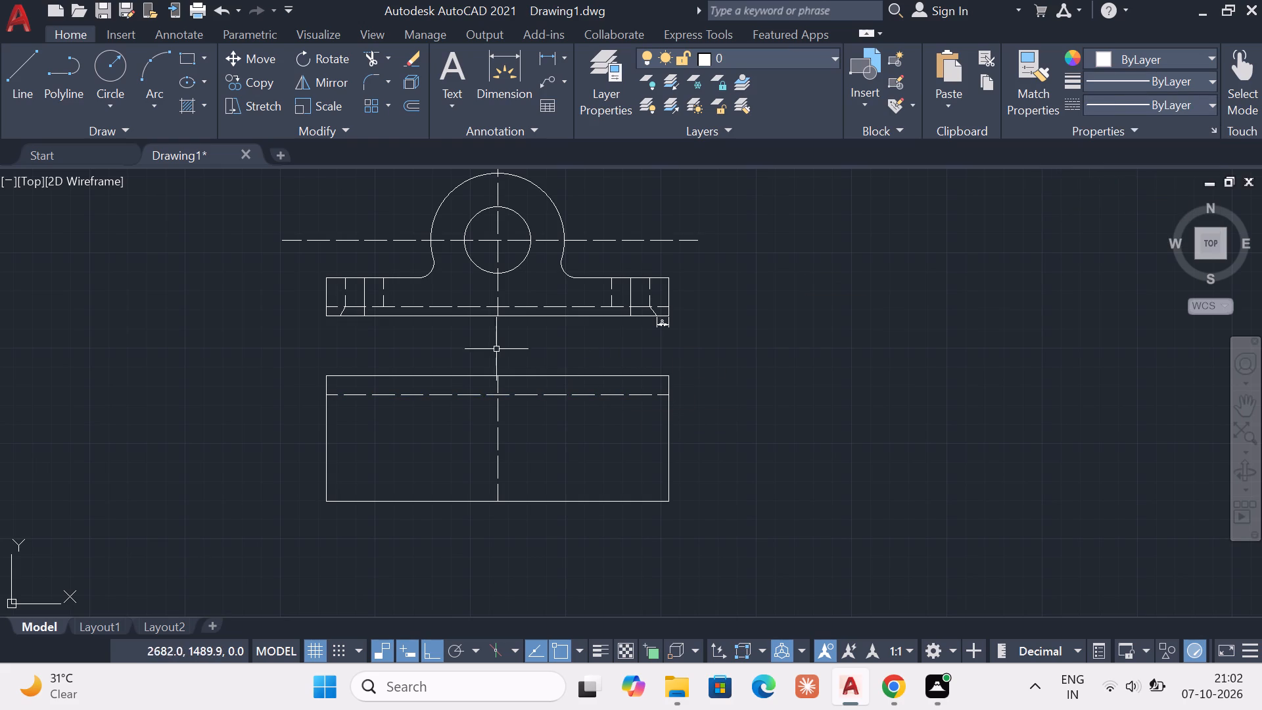
key("Escape")
key("Escape")
key("Escape")
key("Up")
key("Escape")
Draw a 10-unit vertical line up from the second view's bottom-left corner along its left edge.
key("Up")
key("Up")
key("Up")
key("Up")
key("Up")
key("Up")
key("Up")
key("Up")
key("Up")
key("Up")
key("Up")
key("Up")
key("Up")
key("Up")
key("Up")
key("Up")
key("Up")
key("Up")
key("Up")
key("Up")
key("Up")
left_click(26, 62)
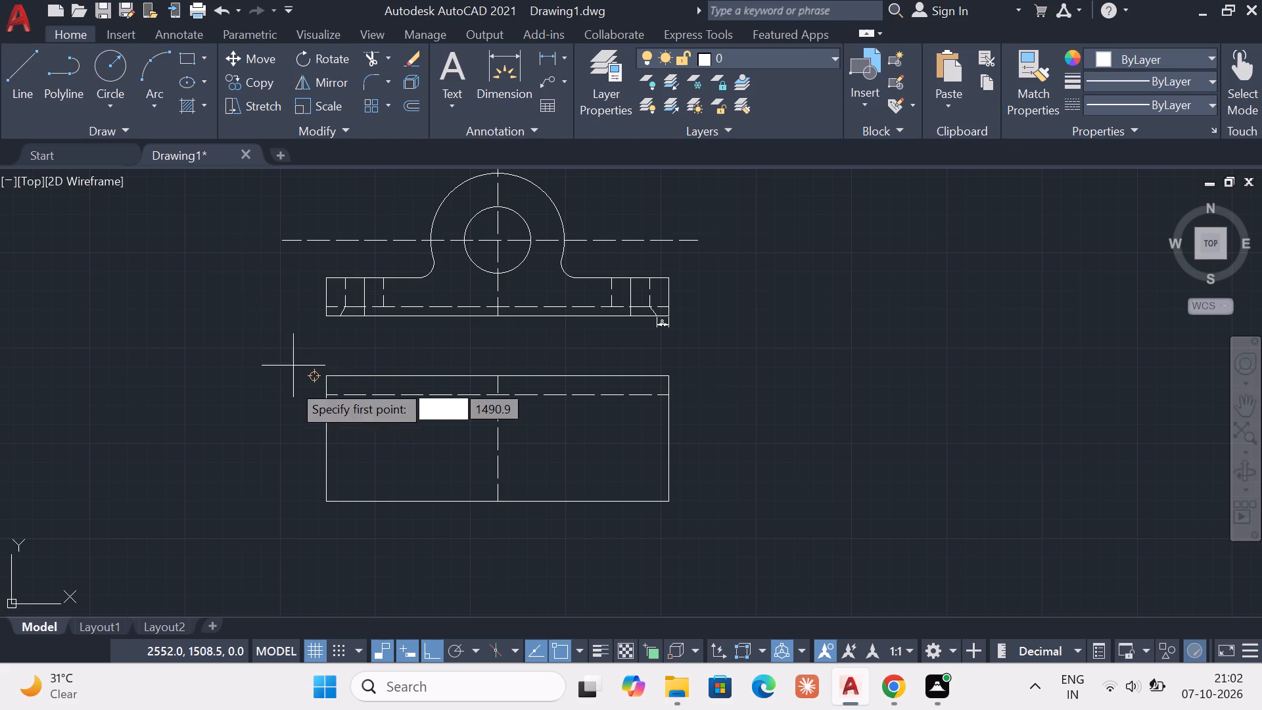
key("Up")
key("Up")
key("Up")
key("Up")
key("Up")
key("Up")
key("Up")
key("Up")
key("Up")
key("Up")
key("Up")
key("Up")
key("Up")
key("Up")
key("Up")
key("Up")
key("Up")
key("Up")
key("Up")
key("Up")
scroll(334, 499, "up", 2)
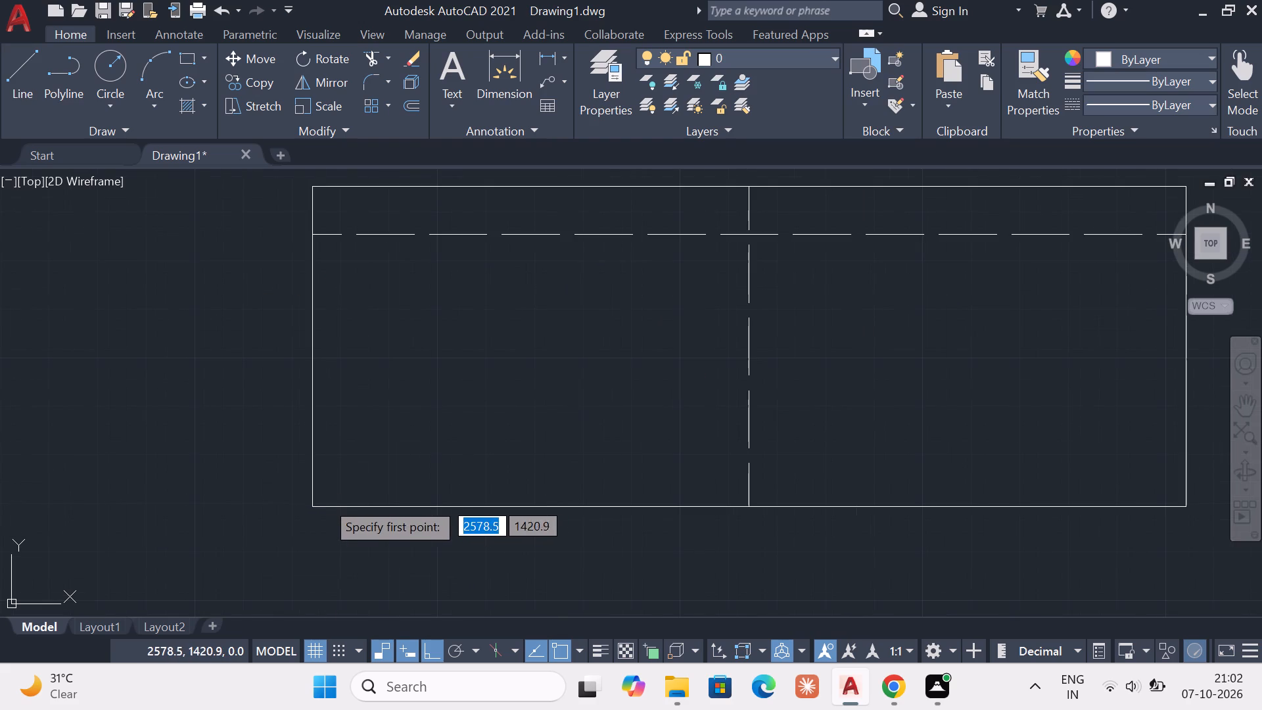
left_click(315, 508)
key("Up")
key("Up")
key("Up")
key("Up")
key("Up")
key("Up")
key("Up")
key("Up")
key("Up")
key("Up")
key("Up")
key("Up")
key("Up")
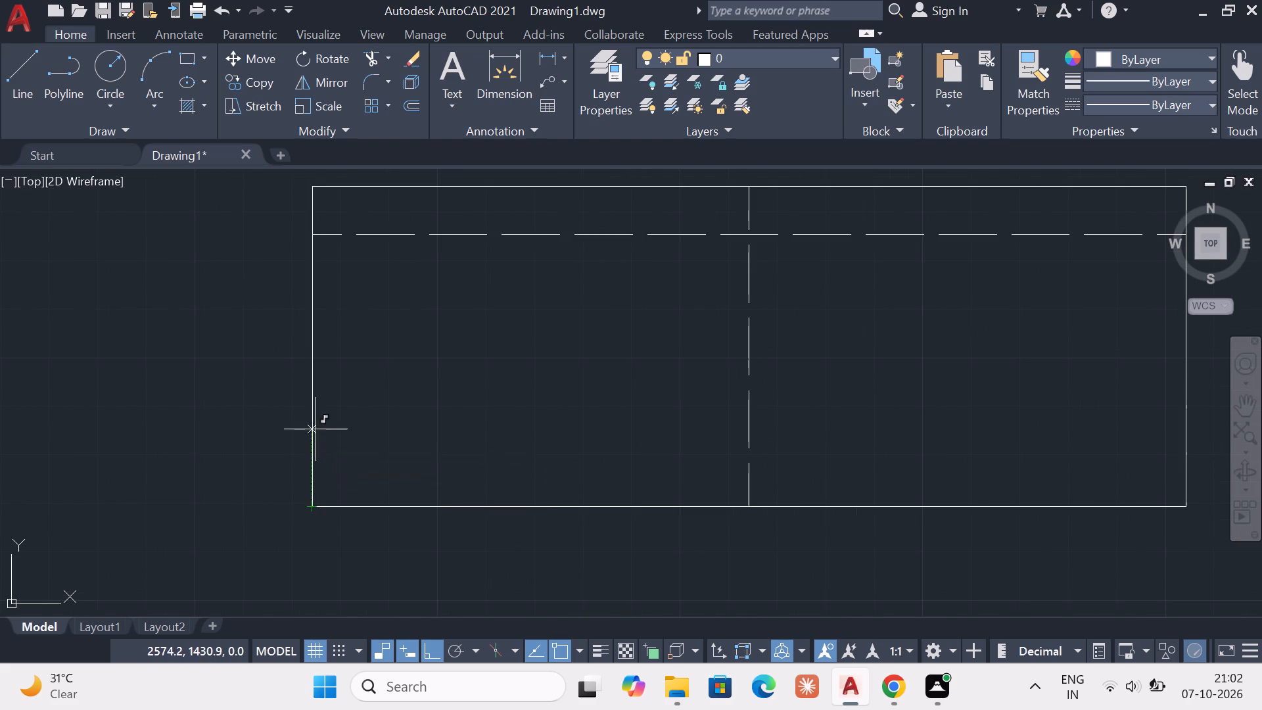
key("1")
key("0")
key("Return")
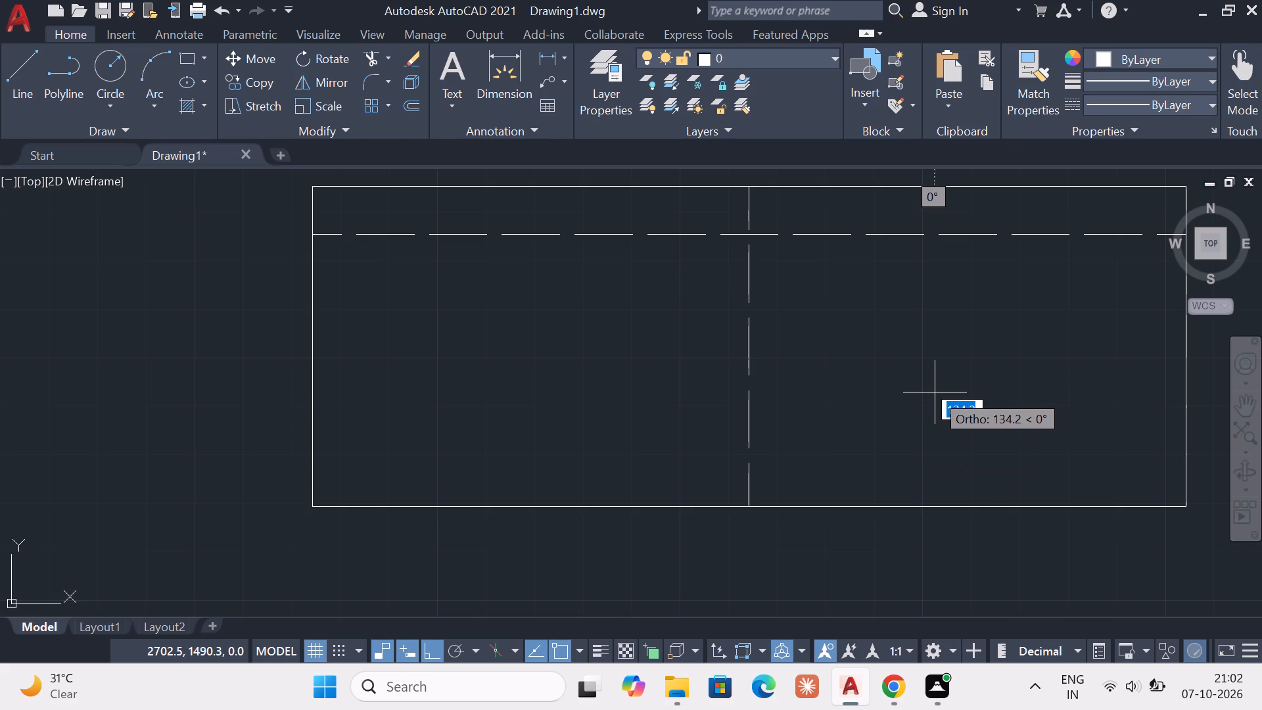
scroll(935, 392, "down", 1)
scroll(935, 392, "up", 1)
key("Escape")
key("Up")
key("Escape")
key("Up")
key("Escape")
key("Up")
key("Escape")
key("Up")
key("Escape")
key("Escape")
key("Escape")
key("Escape")
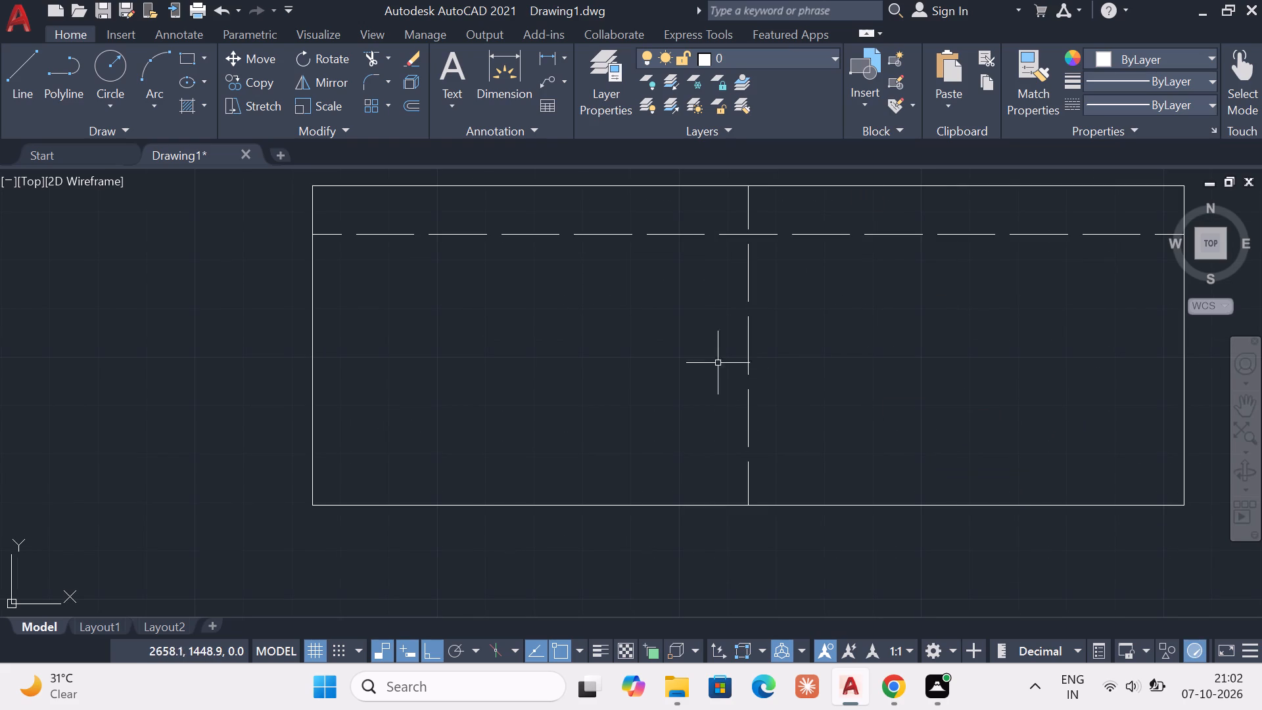
Undo the last operation.
key("Up")
key("ctrl+Up")
key("ctrl+z")
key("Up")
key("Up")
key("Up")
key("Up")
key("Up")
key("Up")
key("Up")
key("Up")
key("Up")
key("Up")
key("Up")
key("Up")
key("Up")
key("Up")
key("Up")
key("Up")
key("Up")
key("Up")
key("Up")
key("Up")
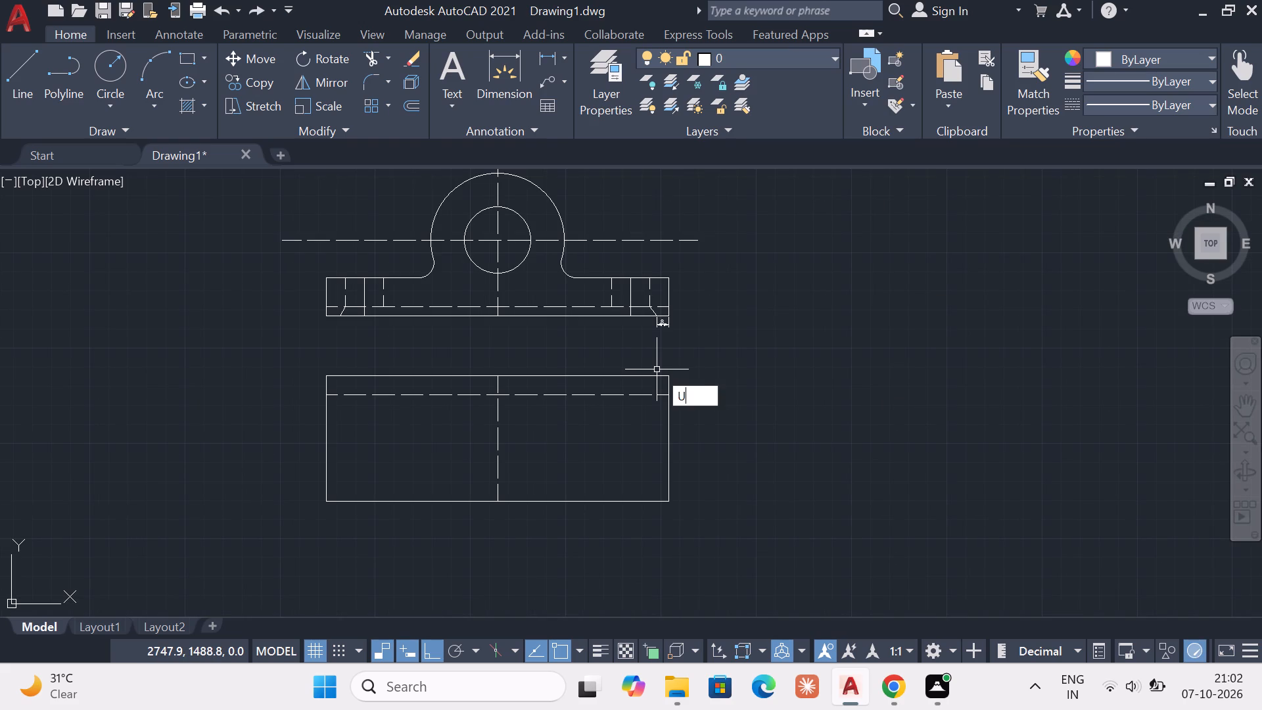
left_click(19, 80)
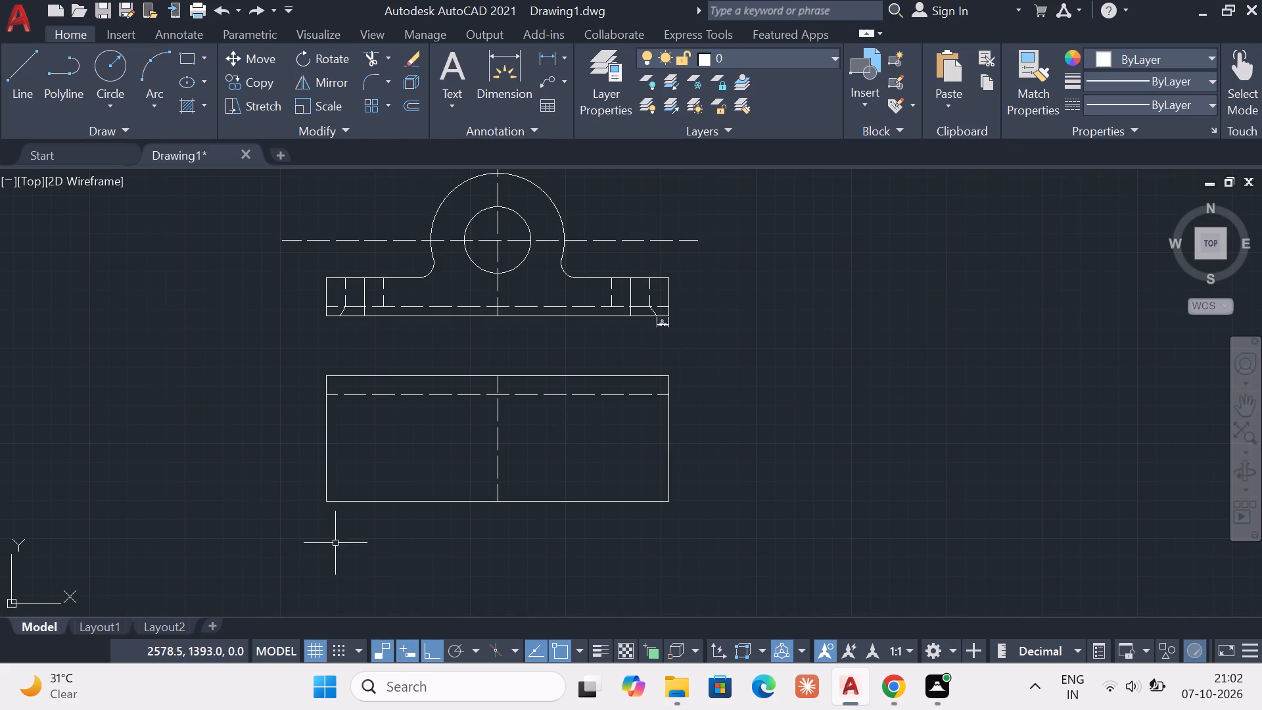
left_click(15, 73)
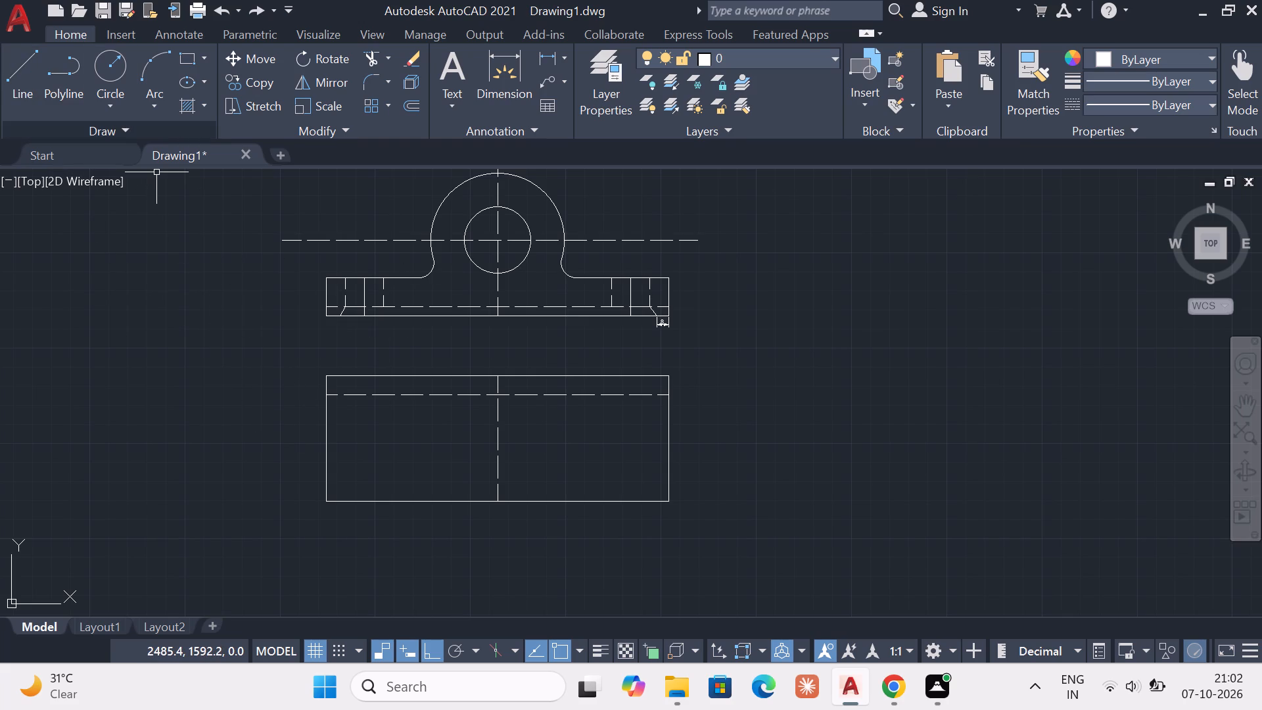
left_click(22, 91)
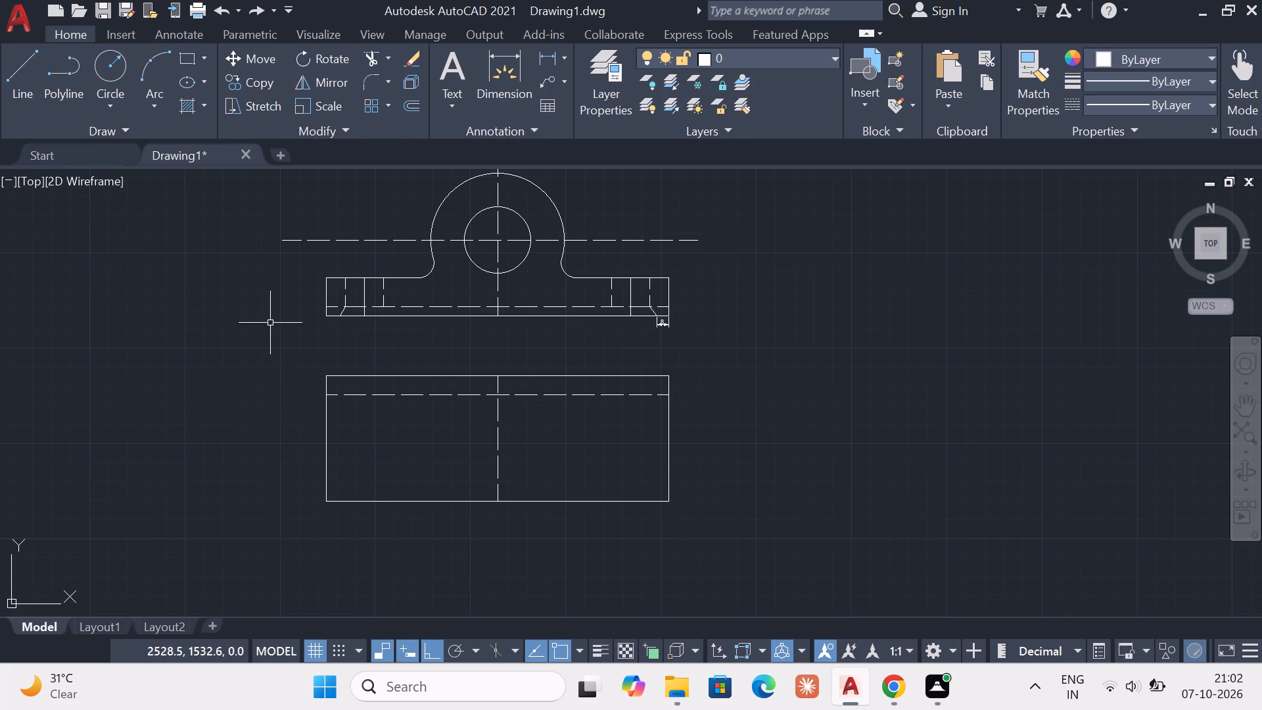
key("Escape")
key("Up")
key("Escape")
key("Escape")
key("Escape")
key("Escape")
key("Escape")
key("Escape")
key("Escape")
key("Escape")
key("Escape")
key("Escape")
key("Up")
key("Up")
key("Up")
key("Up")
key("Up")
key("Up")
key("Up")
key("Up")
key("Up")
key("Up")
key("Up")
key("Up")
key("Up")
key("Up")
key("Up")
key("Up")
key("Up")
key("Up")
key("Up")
Show the hidden command line window.
key("ctrl+9")
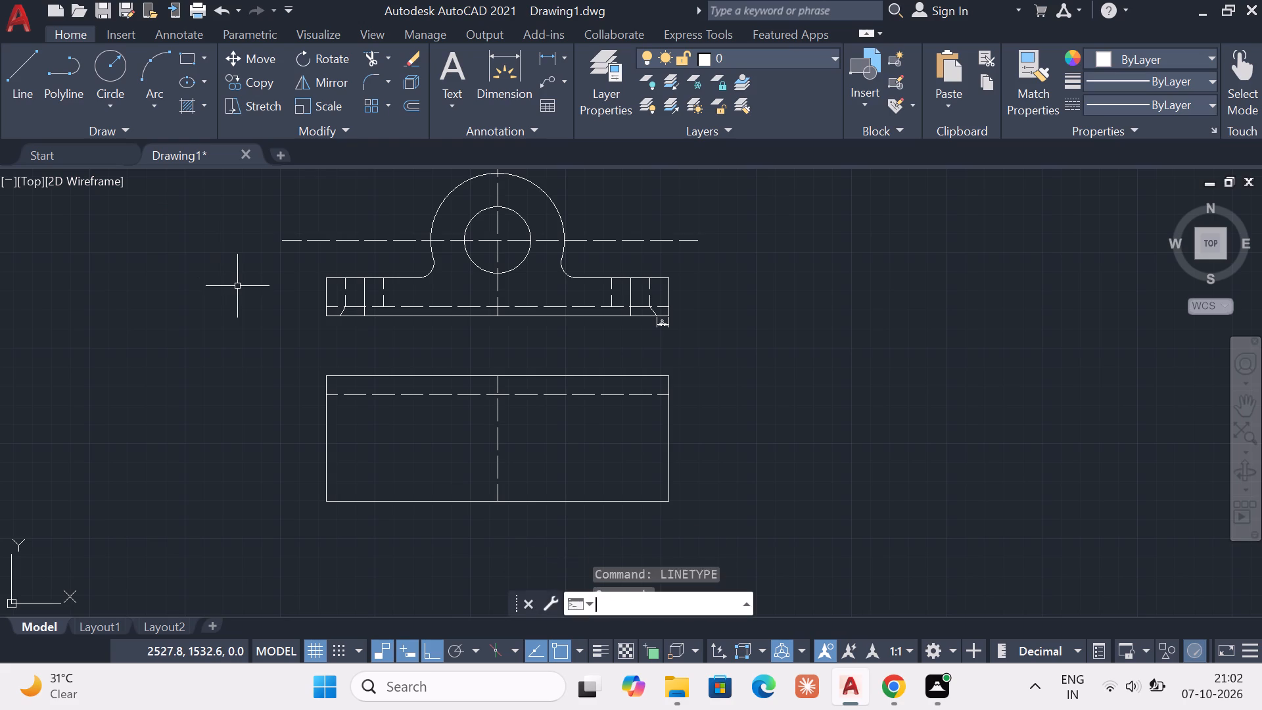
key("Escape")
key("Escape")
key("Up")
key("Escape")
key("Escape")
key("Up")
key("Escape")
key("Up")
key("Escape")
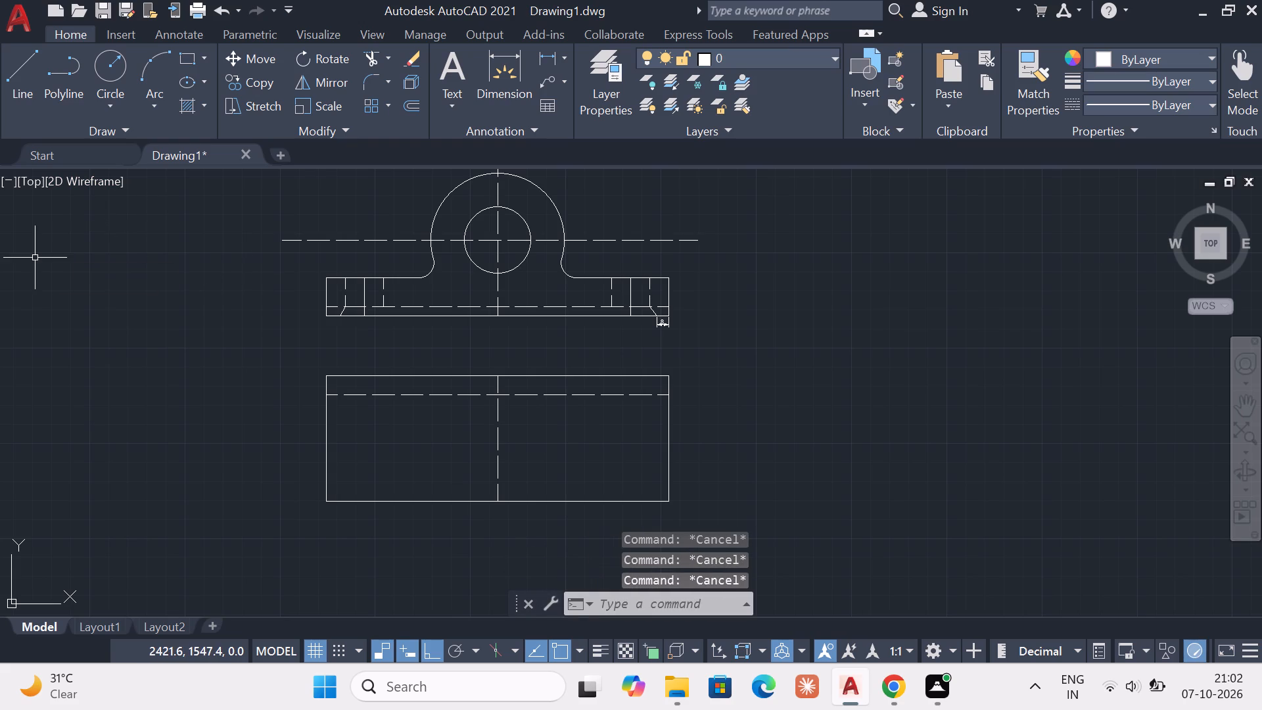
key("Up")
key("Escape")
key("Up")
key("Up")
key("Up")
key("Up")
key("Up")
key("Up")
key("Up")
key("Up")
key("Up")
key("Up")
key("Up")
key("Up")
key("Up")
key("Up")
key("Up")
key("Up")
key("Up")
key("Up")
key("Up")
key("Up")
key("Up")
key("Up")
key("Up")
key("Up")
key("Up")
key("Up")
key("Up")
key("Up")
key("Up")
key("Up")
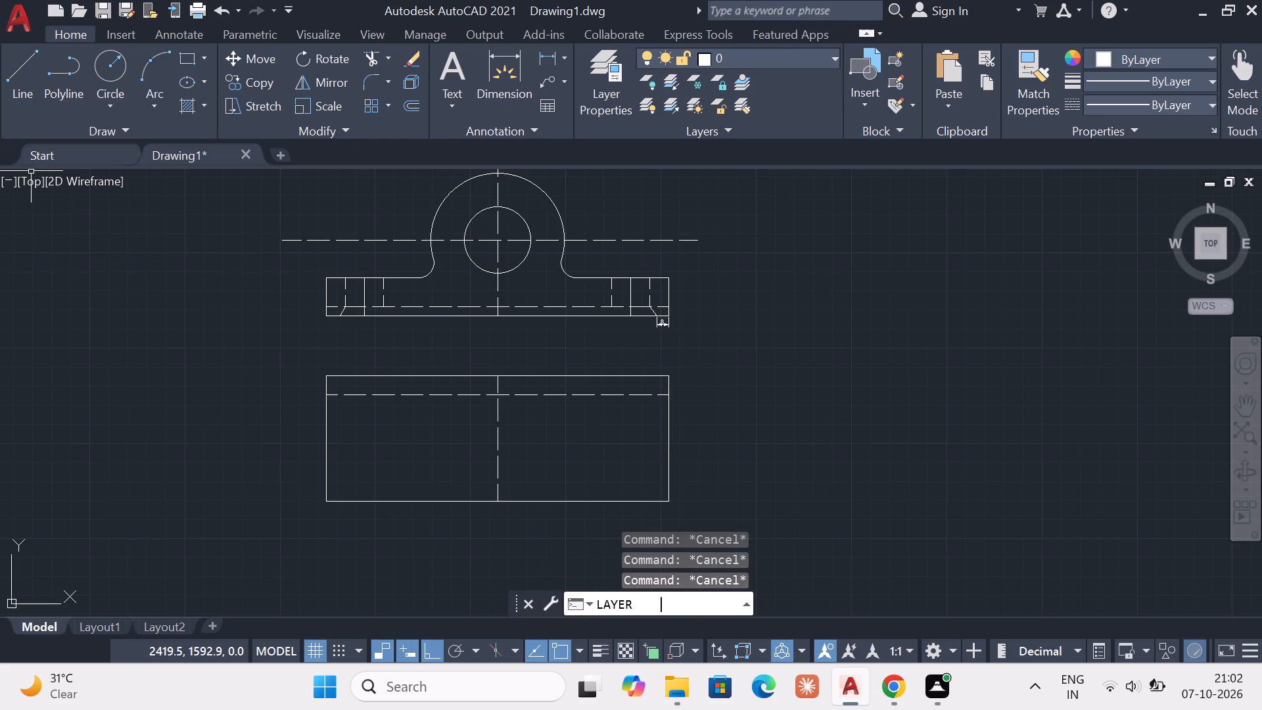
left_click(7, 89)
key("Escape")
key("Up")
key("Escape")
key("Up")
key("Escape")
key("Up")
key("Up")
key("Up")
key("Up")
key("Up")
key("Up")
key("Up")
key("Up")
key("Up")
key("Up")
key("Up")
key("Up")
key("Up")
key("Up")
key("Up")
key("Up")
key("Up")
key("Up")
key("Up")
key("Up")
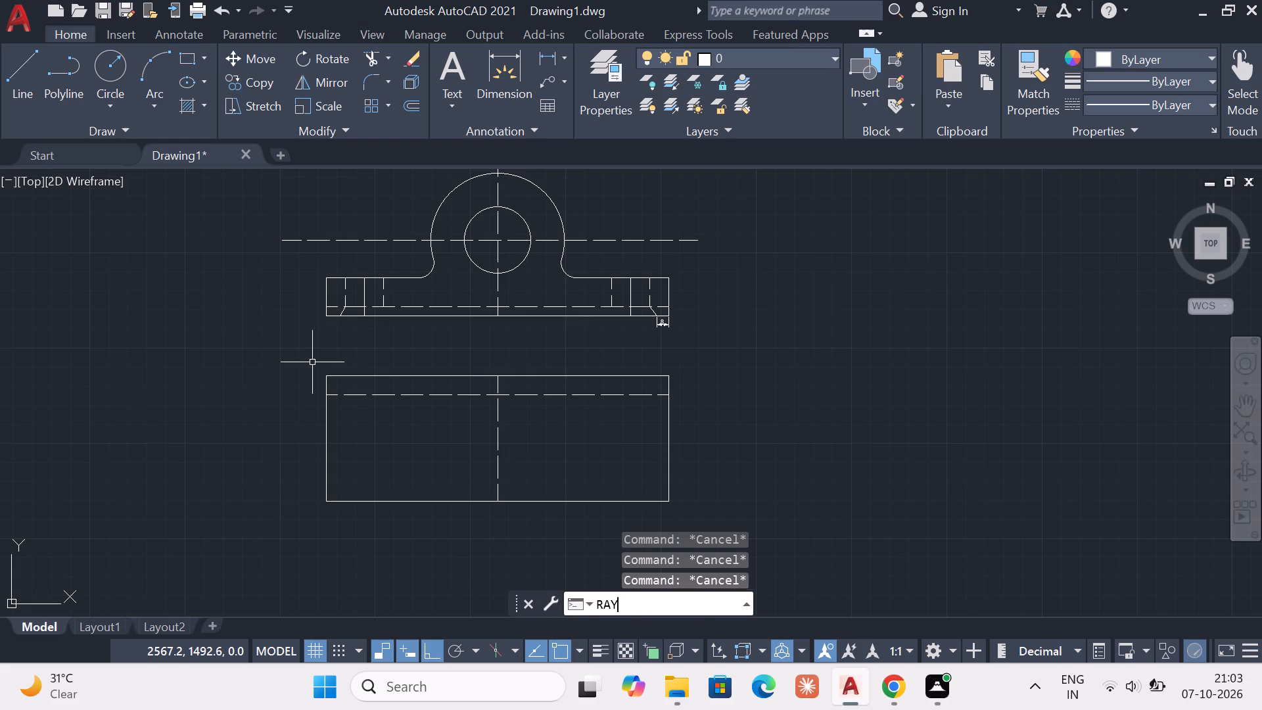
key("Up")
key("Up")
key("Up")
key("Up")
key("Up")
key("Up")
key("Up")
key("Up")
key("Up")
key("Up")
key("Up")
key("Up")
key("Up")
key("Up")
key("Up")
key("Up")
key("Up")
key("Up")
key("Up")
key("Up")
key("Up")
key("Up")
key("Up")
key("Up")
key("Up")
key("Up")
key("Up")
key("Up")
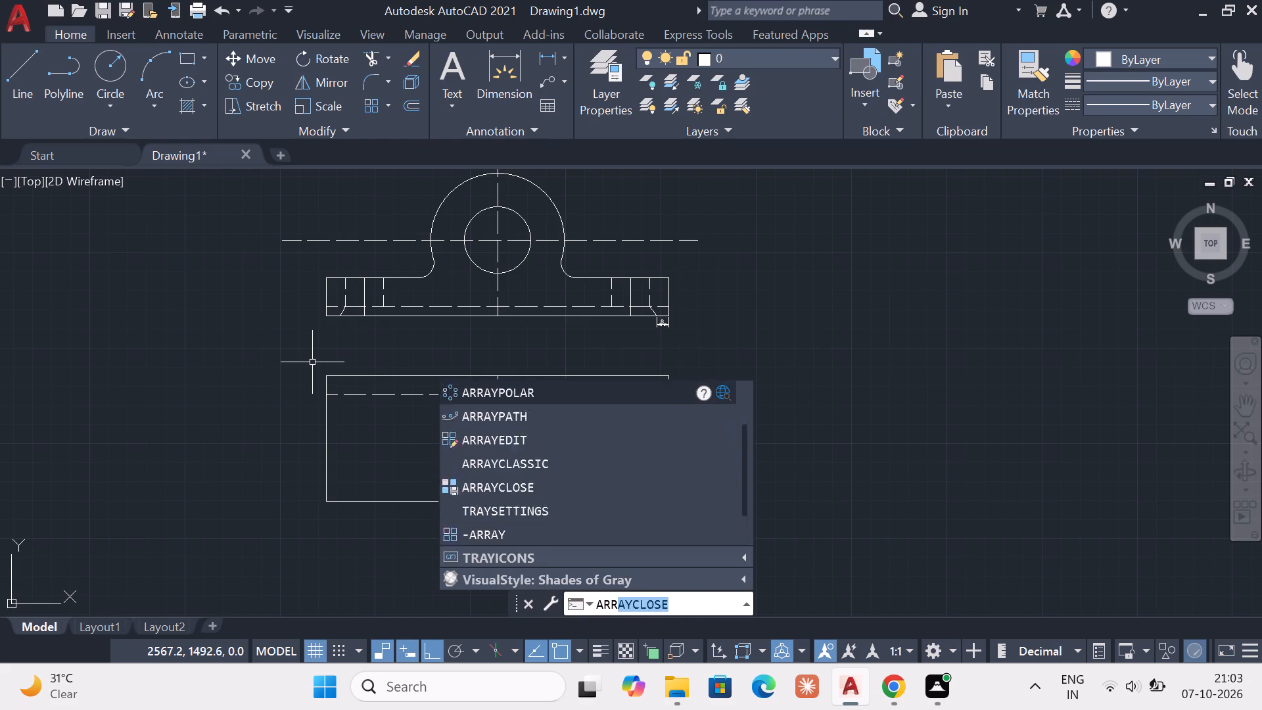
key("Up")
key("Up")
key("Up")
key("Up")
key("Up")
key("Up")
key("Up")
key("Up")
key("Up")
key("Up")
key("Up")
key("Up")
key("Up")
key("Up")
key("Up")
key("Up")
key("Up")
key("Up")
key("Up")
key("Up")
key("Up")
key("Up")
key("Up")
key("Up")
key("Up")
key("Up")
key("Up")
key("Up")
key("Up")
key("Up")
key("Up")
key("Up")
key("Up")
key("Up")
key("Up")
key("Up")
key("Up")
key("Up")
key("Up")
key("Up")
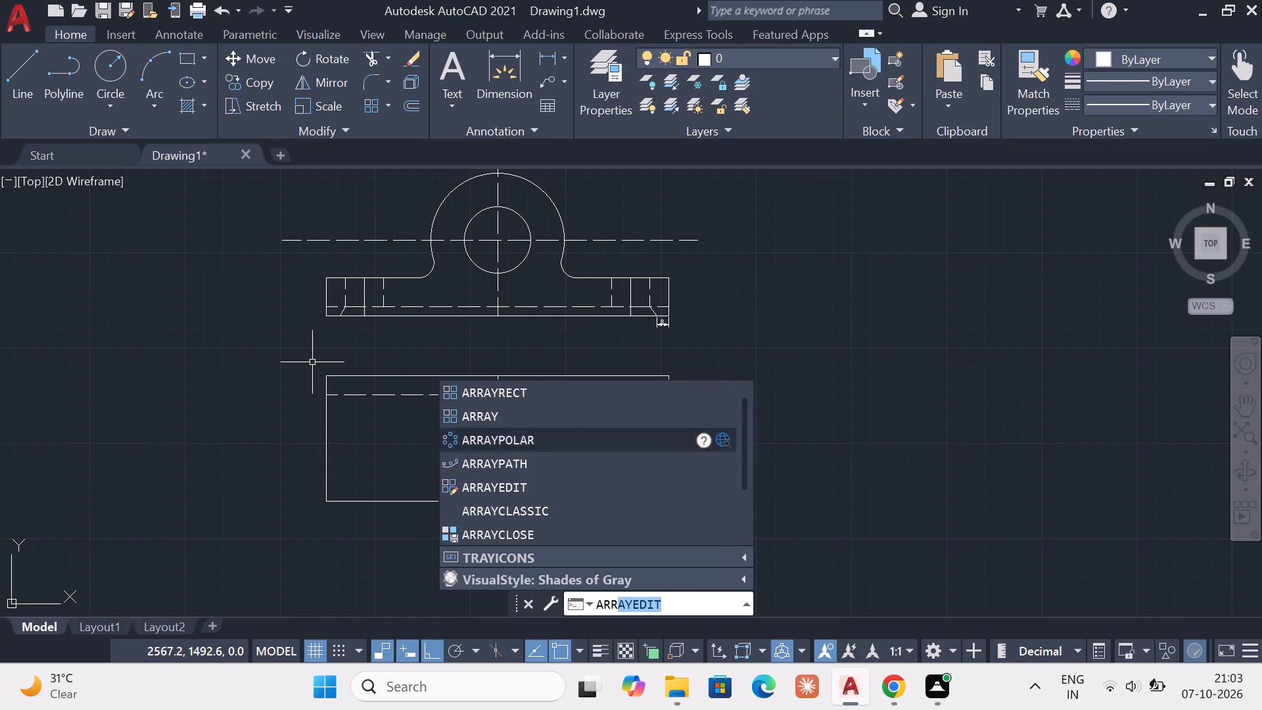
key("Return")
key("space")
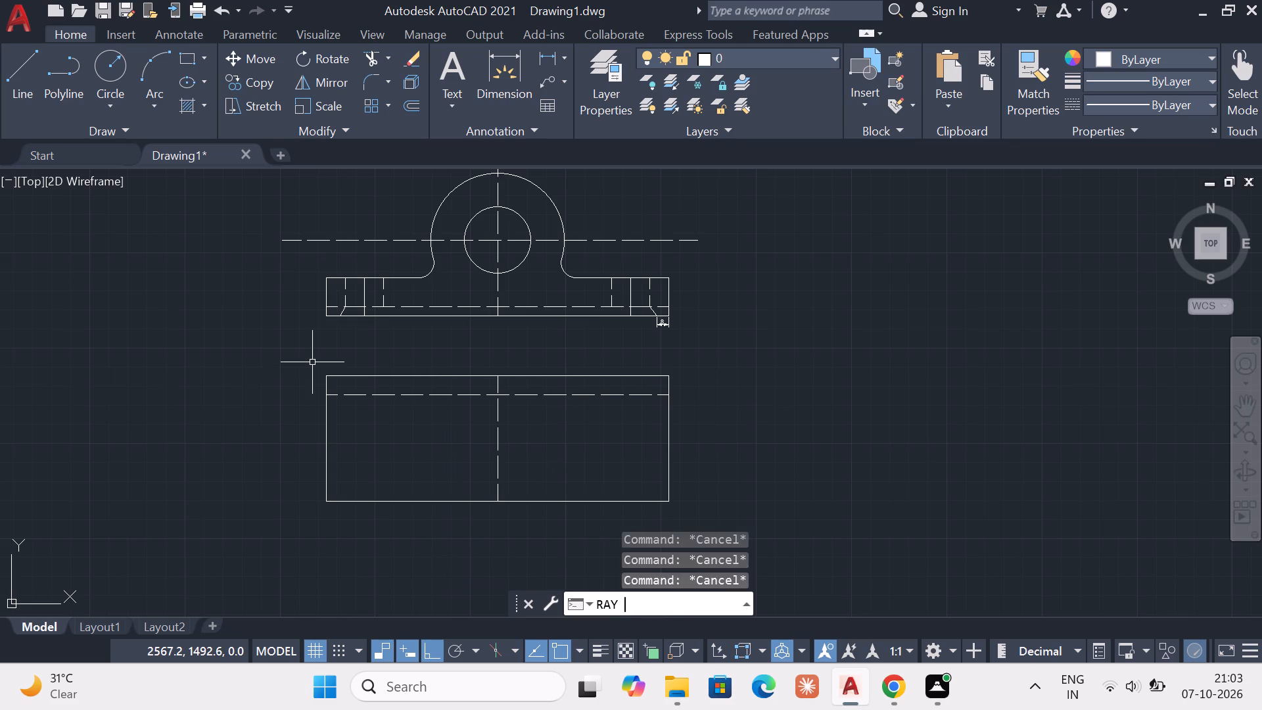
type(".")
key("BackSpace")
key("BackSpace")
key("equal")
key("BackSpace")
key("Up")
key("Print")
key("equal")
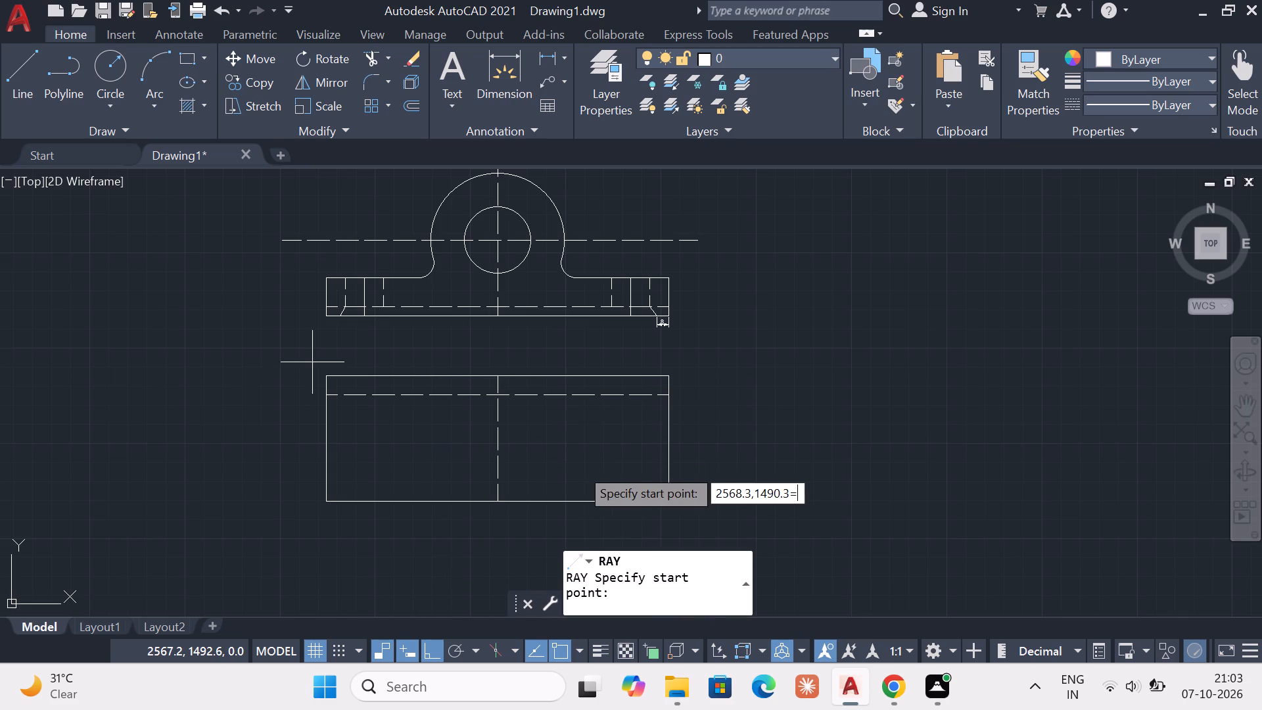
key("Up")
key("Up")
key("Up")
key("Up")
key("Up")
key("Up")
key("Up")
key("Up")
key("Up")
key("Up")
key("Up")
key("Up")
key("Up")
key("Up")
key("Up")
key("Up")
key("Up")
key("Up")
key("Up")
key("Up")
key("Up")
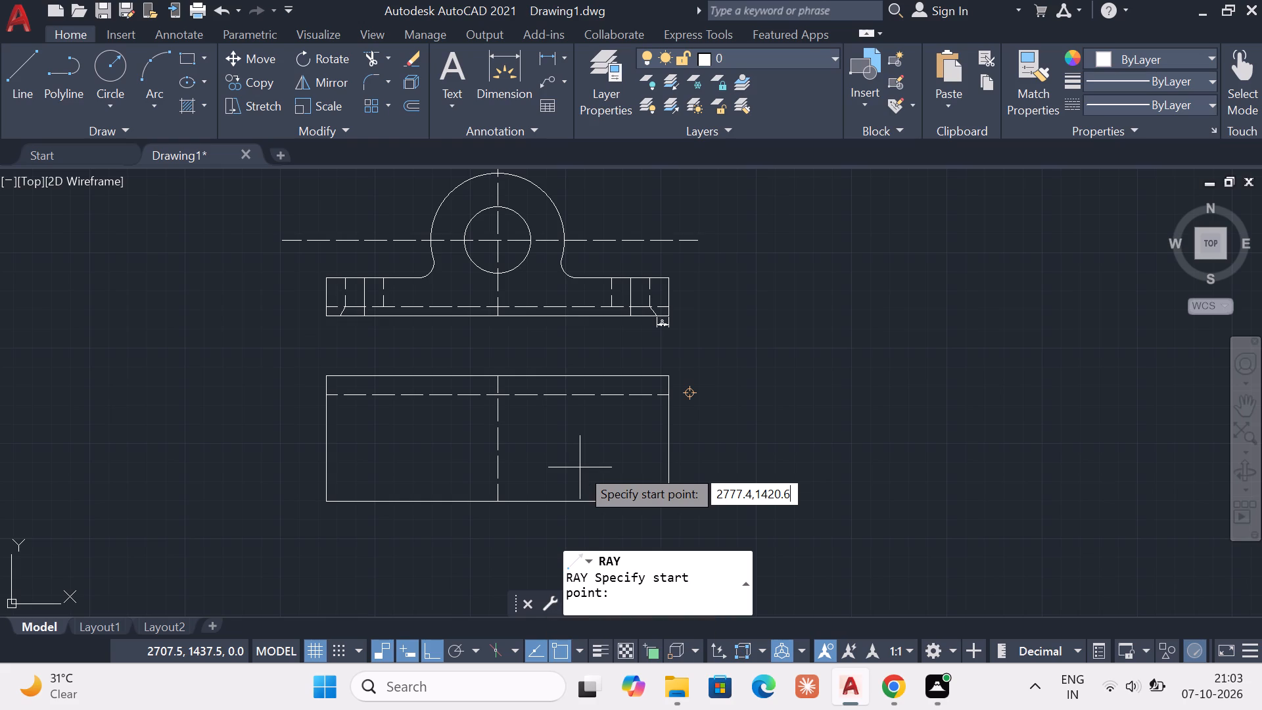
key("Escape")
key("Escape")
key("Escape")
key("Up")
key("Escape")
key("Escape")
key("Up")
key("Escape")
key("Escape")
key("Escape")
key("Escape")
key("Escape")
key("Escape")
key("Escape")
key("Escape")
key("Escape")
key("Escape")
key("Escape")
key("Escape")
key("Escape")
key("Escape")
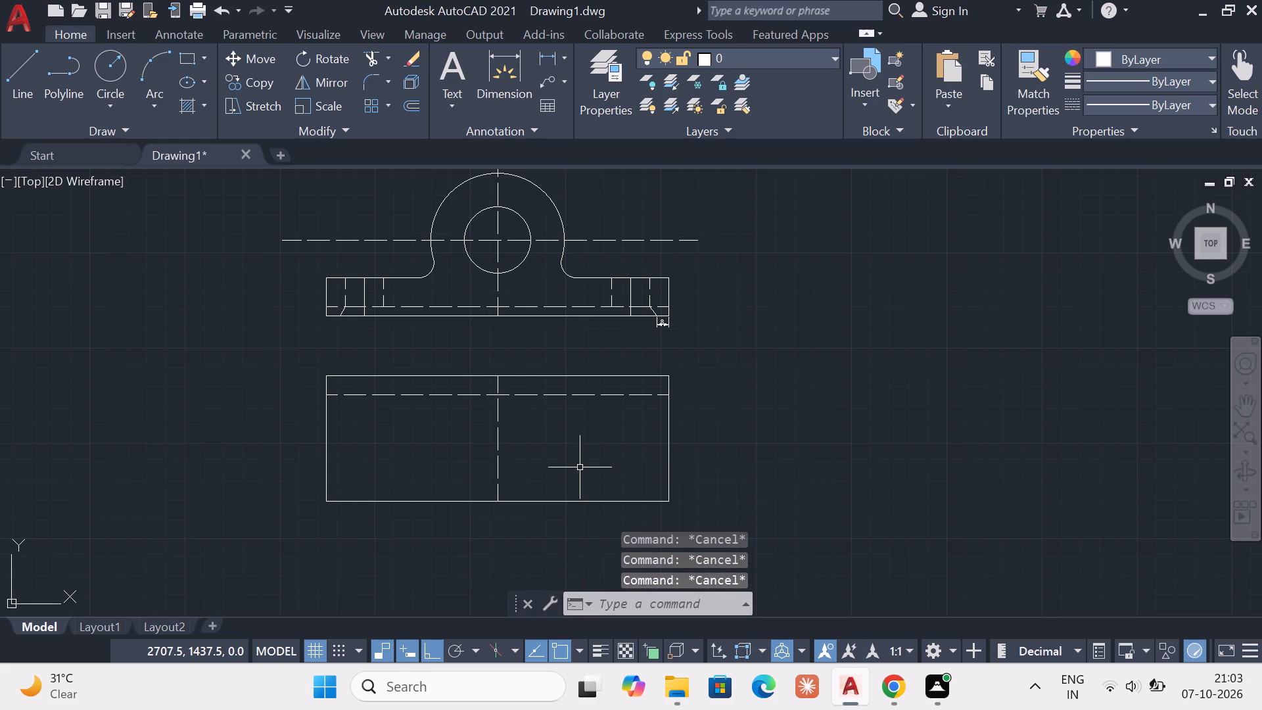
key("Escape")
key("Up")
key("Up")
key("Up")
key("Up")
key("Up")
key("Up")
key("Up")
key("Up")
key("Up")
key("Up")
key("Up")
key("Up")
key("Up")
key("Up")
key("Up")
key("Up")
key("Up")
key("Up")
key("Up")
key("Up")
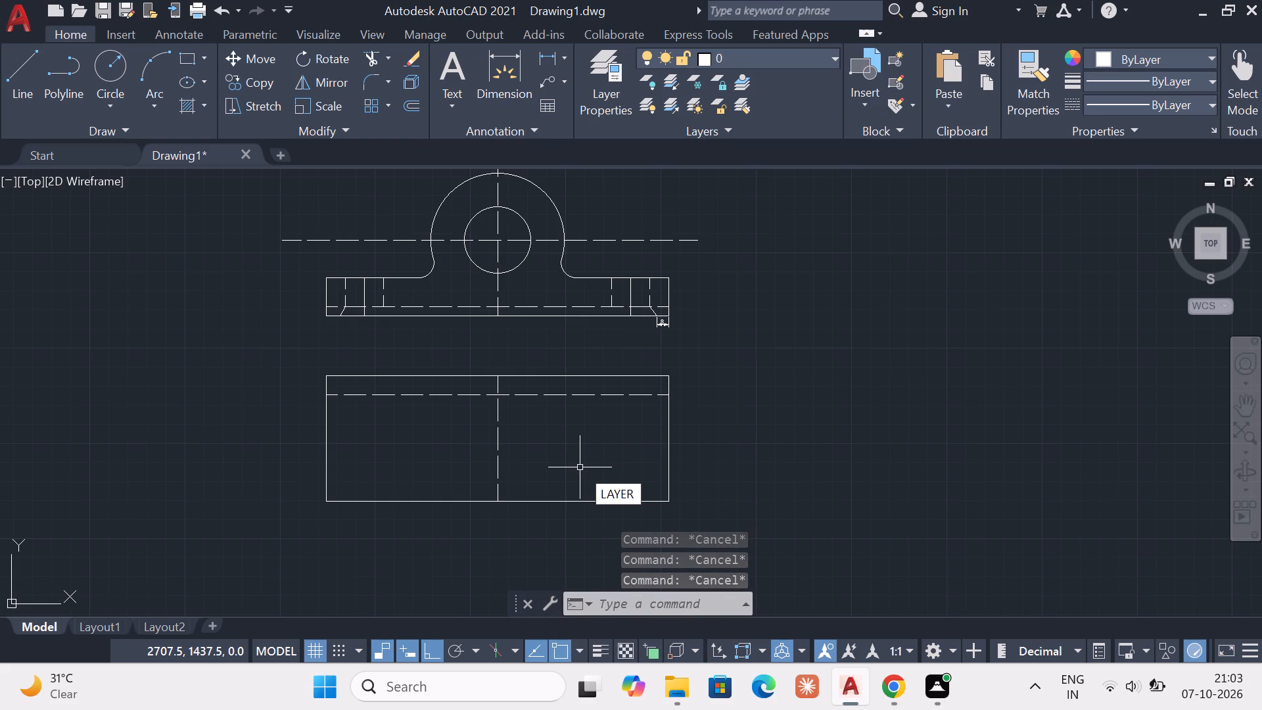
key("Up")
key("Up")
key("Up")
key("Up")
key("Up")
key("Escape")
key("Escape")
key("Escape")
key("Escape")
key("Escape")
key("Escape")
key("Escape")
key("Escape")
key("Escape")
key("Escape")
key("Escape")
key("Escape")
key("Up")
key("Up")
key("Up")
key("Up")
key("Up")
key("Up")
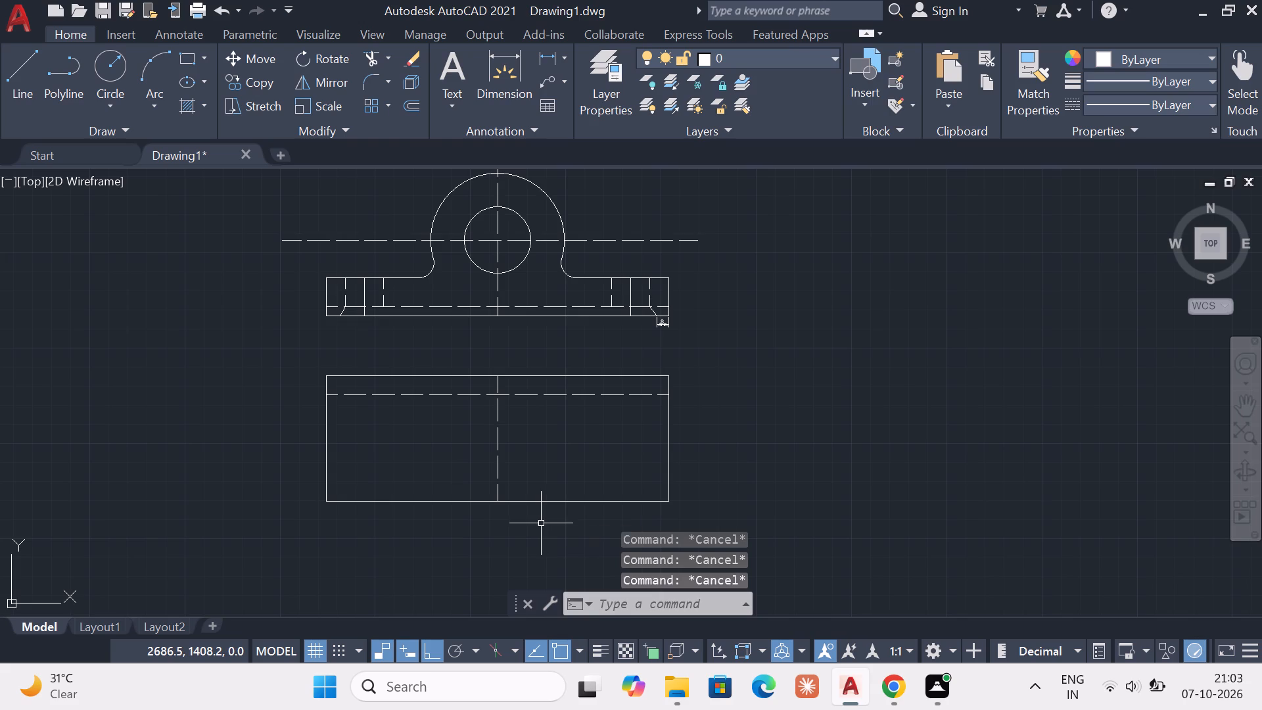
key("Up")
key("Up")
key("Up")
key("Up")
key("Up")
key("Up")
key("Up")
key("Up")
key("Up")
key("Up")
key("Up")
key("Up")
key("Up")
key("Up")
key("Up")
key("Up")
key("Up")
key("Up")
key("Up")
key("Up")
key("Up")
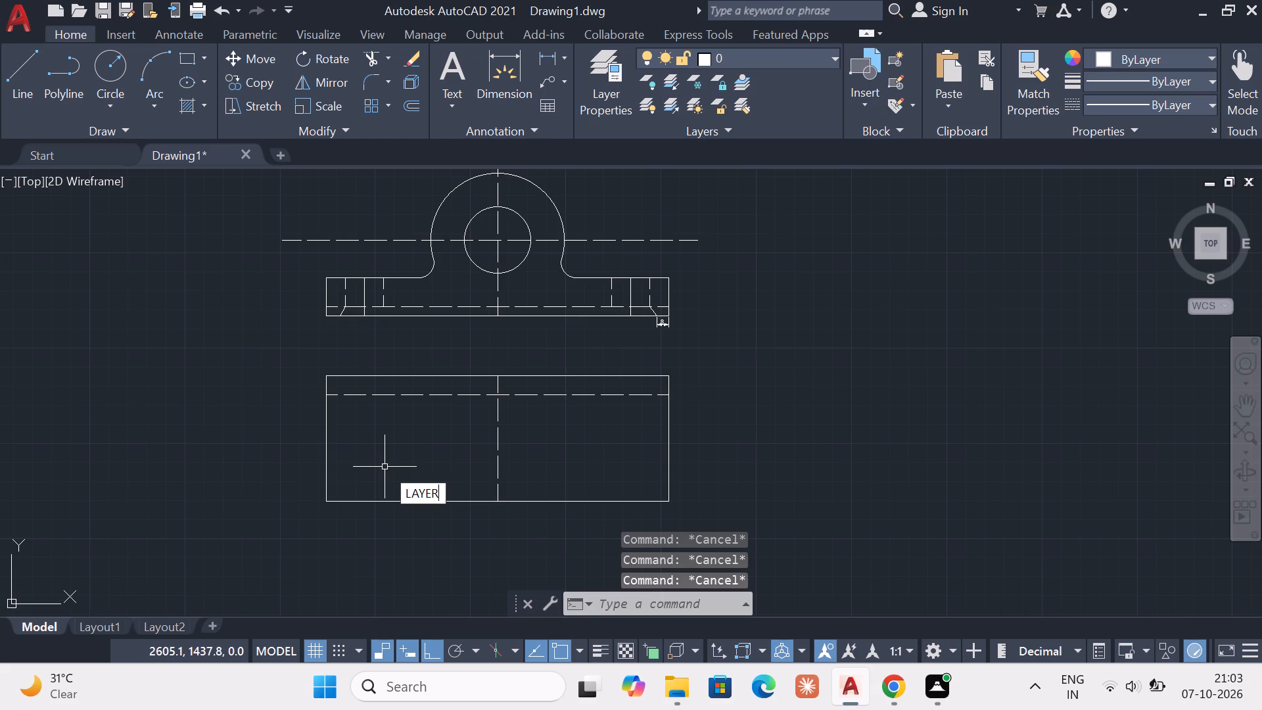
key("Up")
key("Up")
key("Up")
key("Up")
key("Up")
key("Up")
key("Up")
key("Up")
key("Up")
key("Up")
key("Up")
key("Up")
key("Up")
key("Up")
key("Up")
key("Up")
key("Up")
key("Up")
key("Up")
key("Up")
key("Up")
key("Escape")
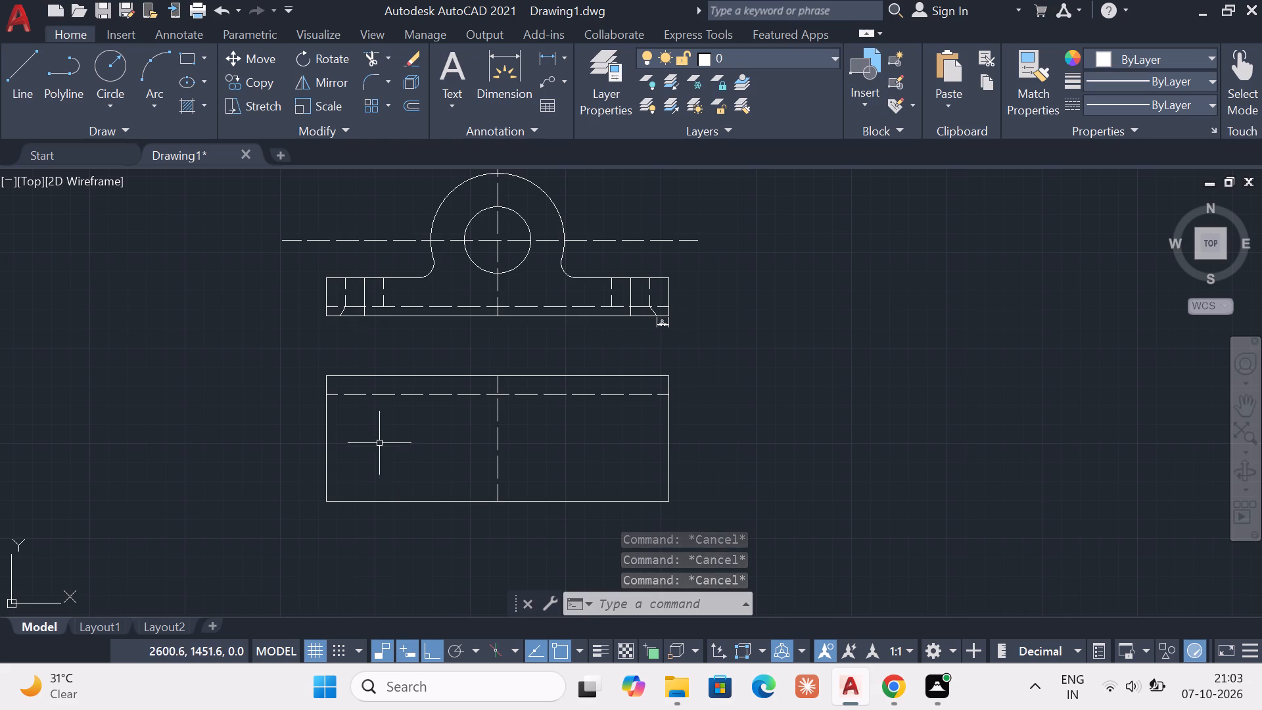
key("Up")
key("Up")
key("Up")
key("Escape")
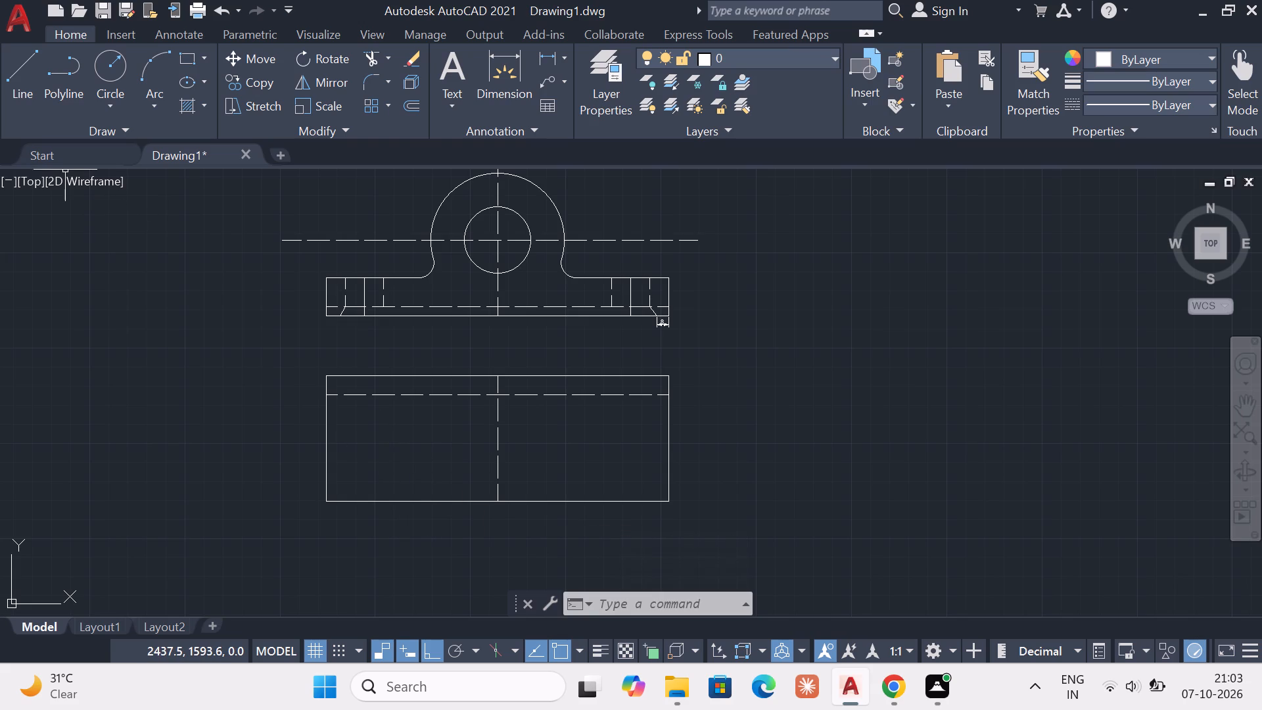
Draw a line 10 units up from the second view's bottom-left corner, continuing horizontally across the view to just past its right edge.
left_click(9, 92)
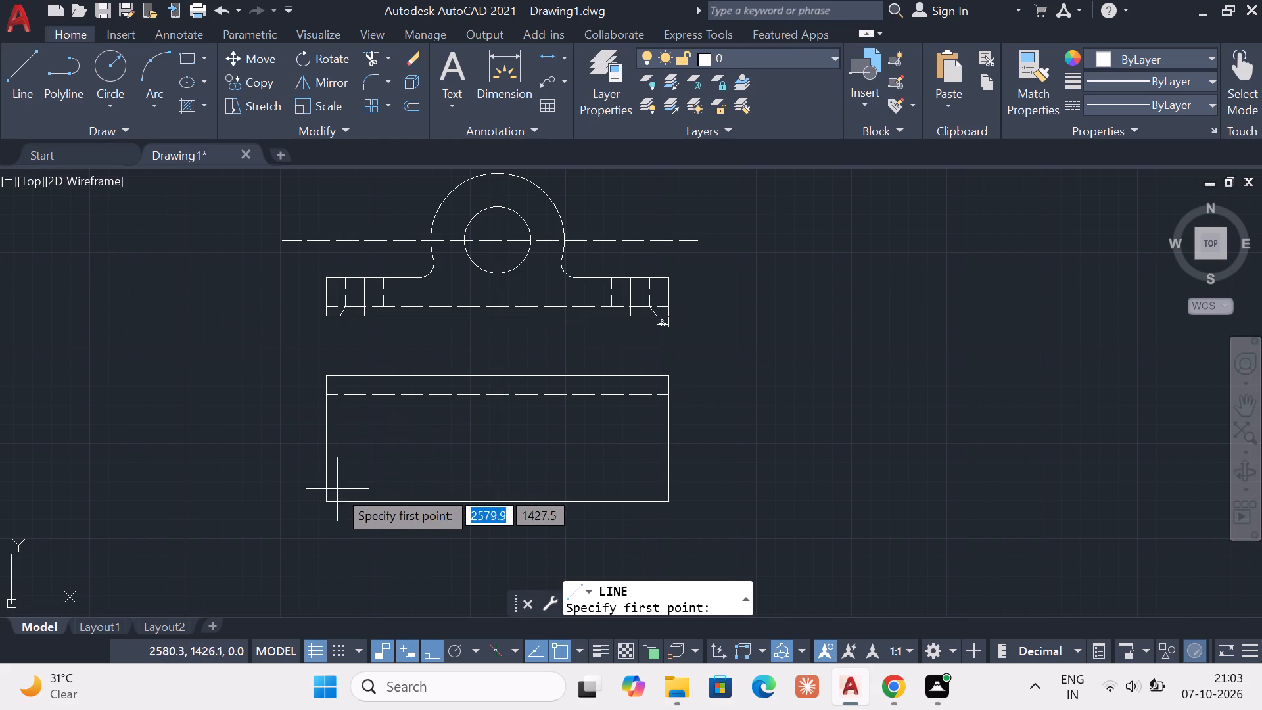
left_click(323, 502)
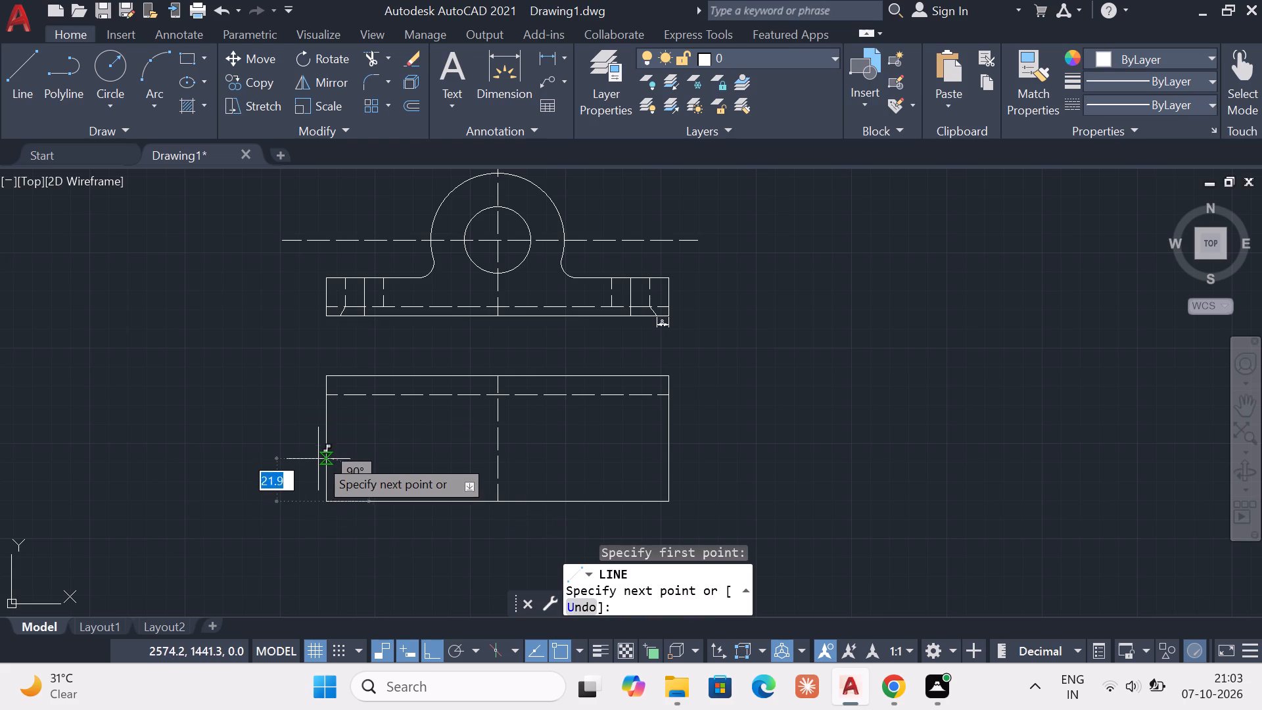
type("10")
key("Return")
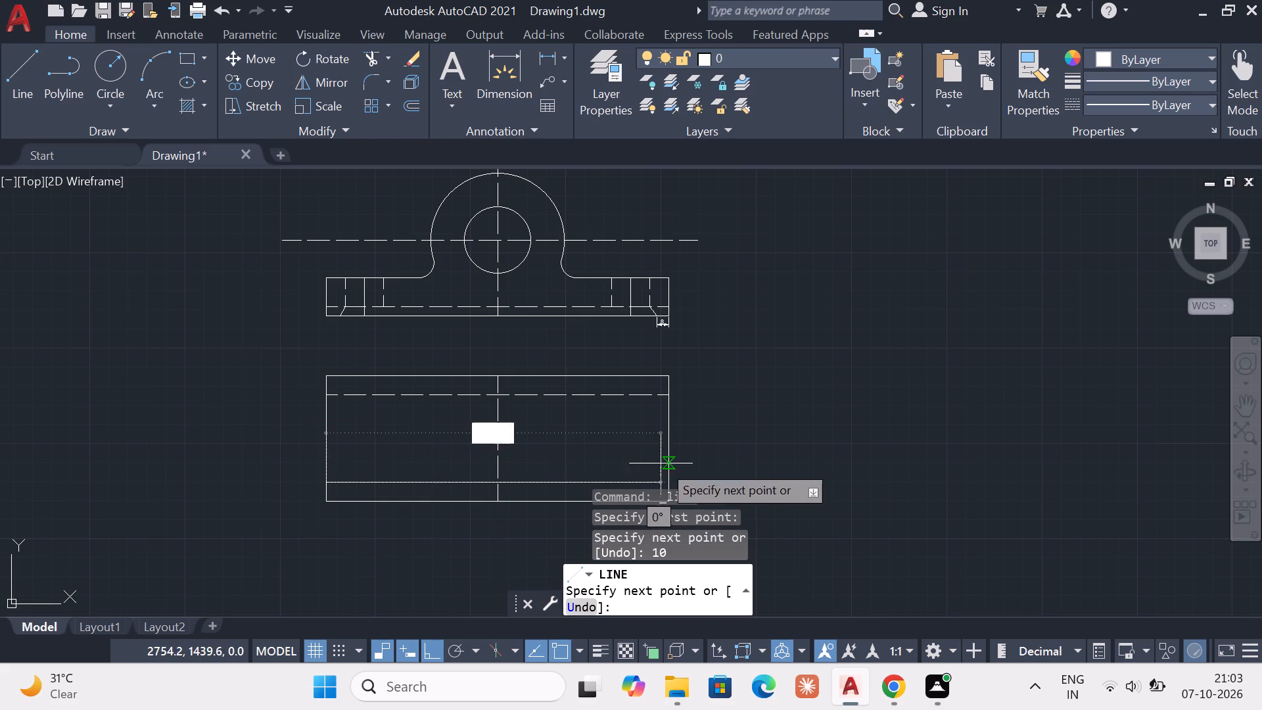
left_click(688, 467)
key("Escape")
key("Escape")
key("Escape")
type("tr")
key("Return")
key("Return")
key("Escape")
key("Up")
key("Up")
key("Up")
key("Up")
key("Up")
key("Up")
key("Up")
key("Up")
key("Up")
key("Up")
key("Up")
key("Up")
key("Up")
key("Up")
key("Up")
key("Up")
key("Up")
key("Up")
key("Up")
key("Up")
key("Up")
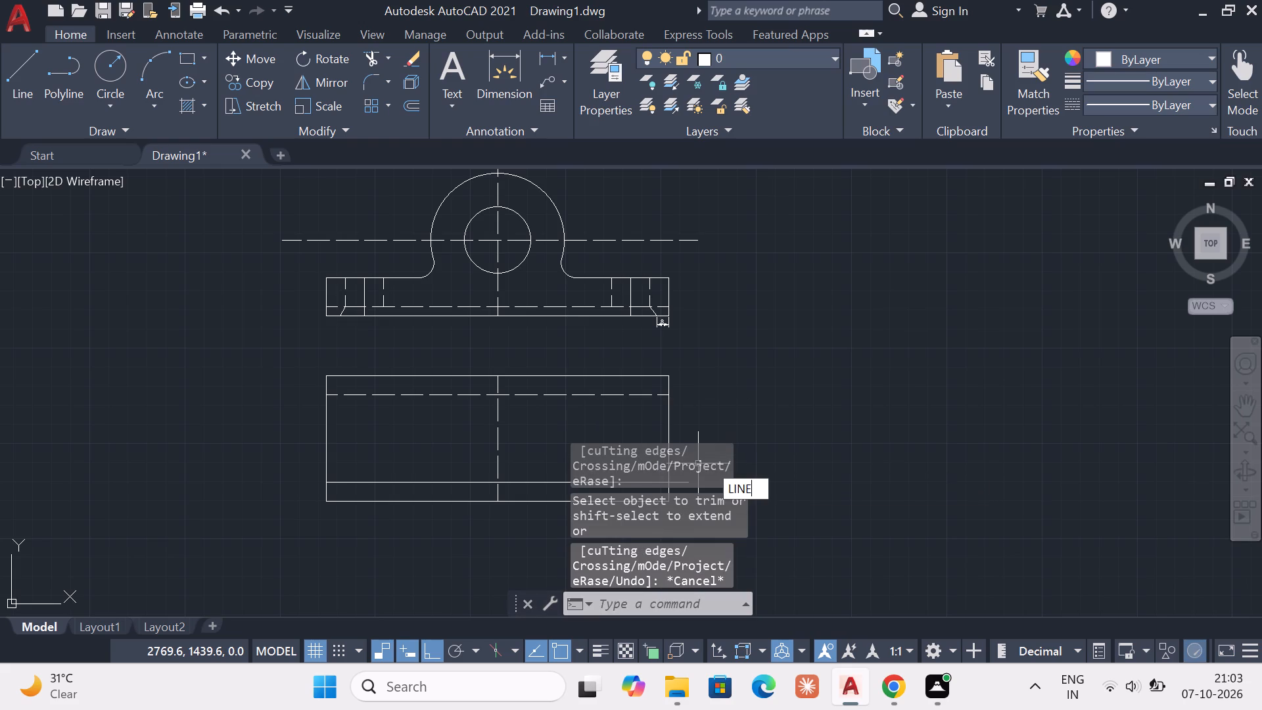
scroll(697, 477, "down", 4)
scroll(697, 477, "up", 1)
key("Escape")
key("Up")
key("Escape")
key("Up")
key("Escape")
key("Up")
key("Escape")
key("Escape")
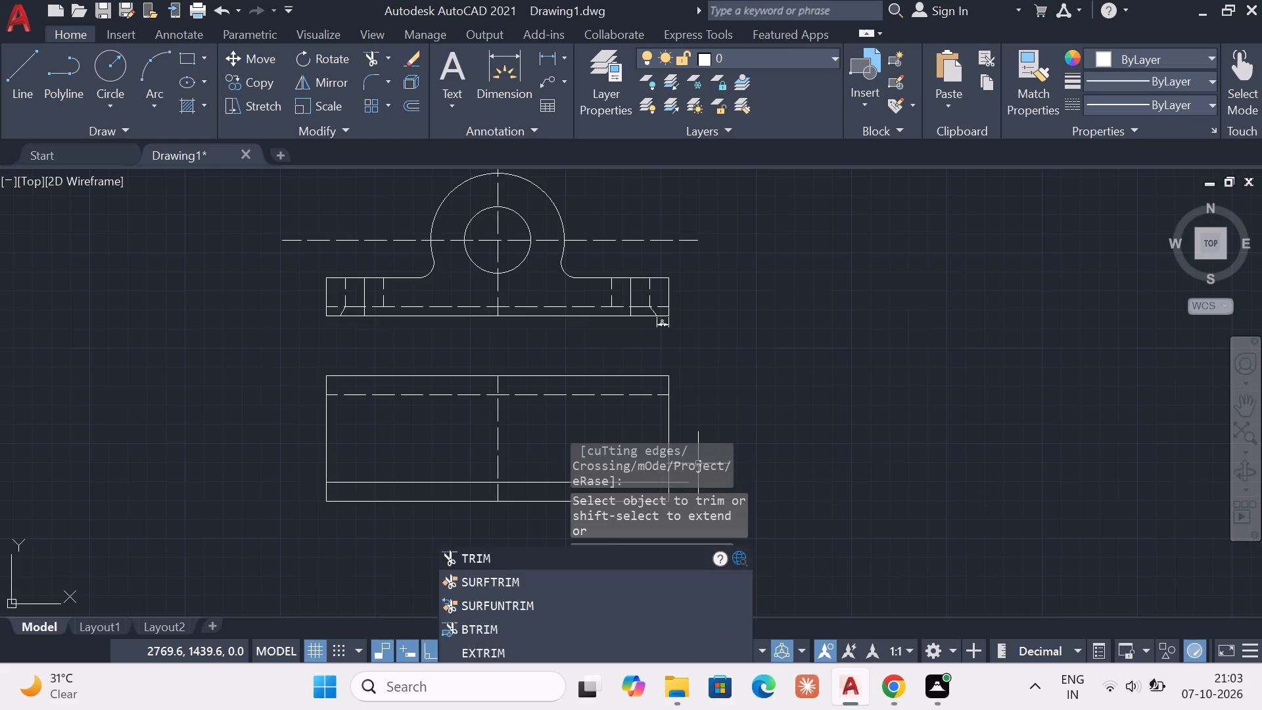
Hide the command line window.
key("ctrl+9")
key("Escape")
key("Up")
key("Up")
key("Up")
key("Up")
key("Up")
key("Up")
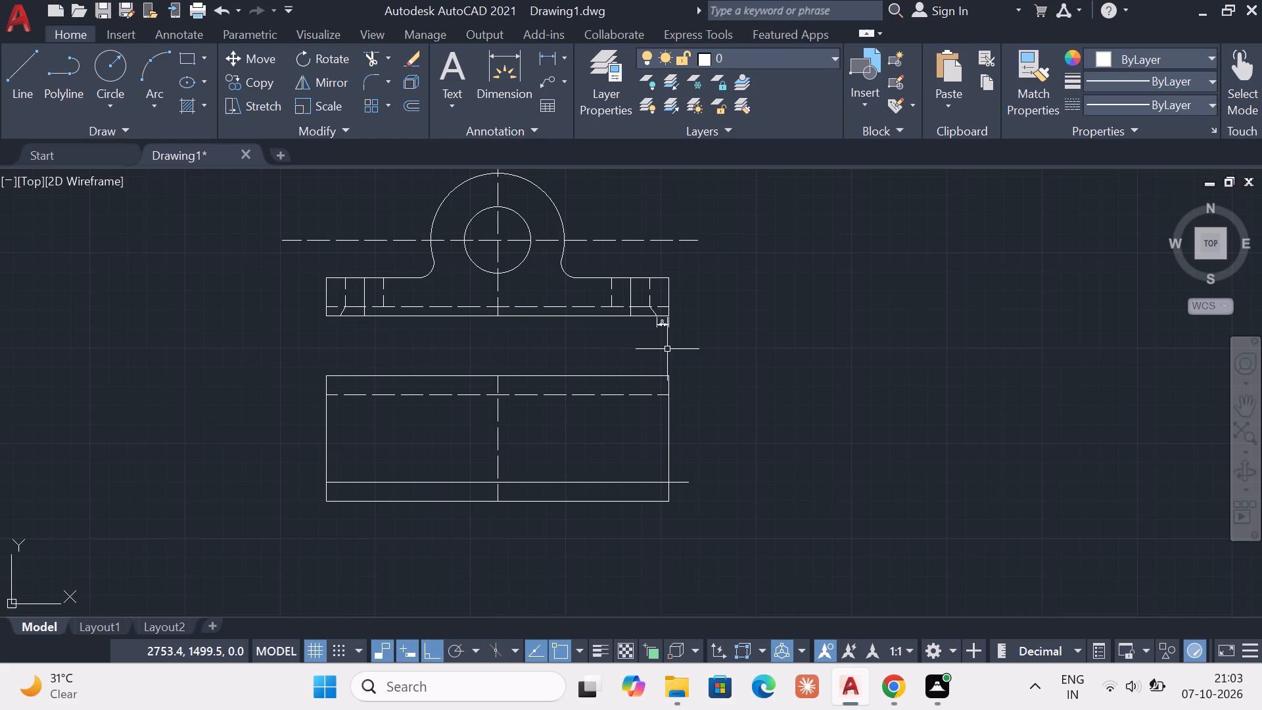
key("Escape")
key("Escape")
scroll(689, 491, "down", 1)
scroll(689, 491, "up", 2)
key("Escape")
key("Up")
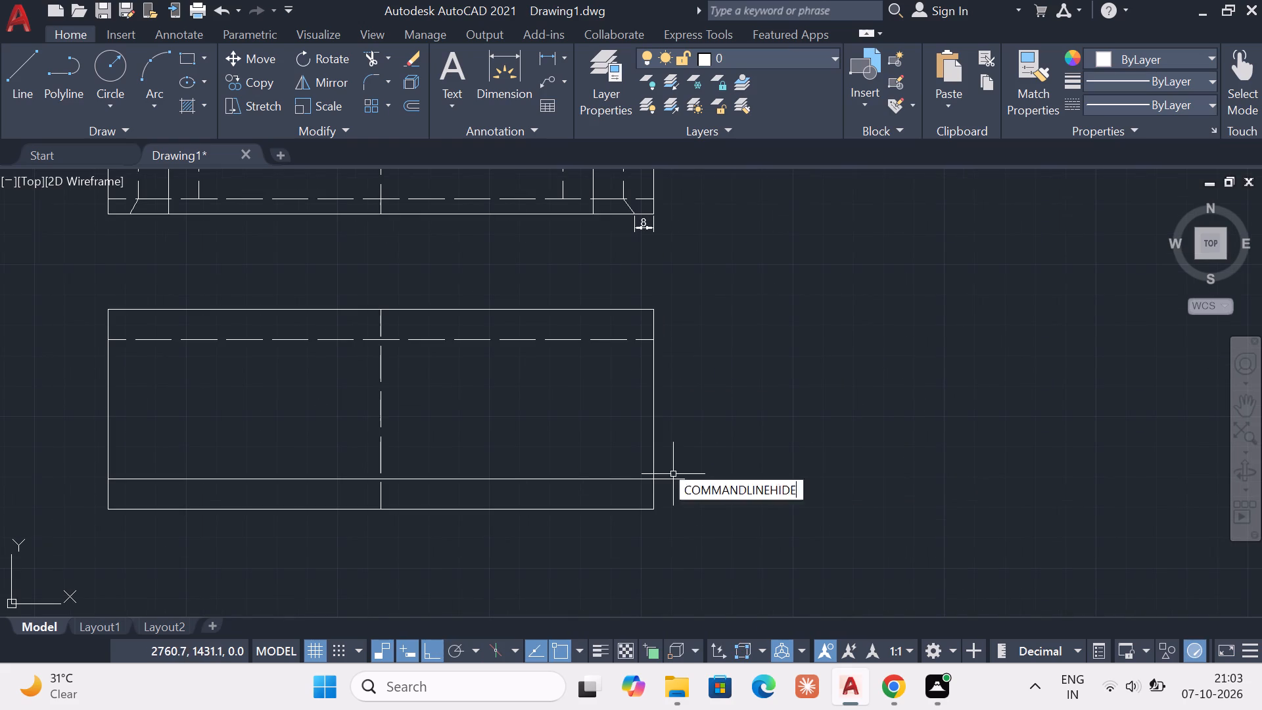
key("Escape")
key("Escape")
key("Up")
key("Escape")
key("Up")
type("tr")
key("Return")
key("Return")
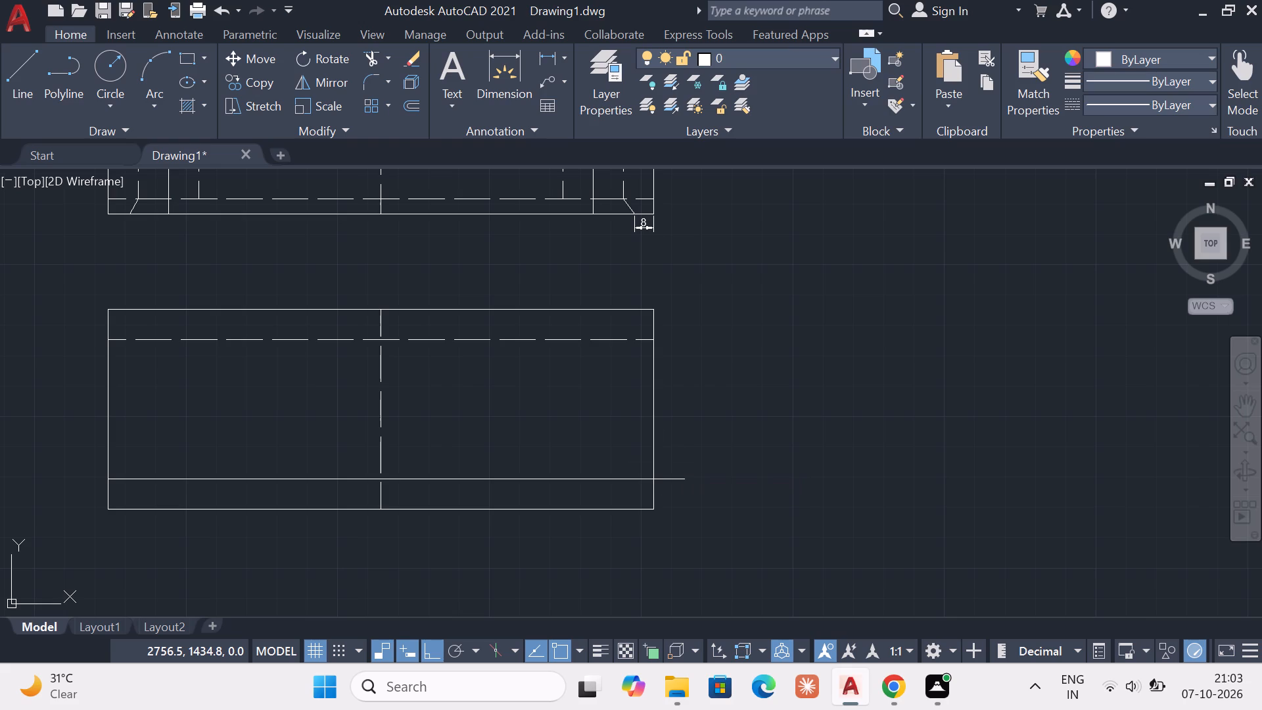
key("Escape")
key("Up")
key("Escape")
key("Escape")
Trim the part of the lower horizontal line that overhangs the second view's right edge.
type("tr")
key("Return")
key("Return")
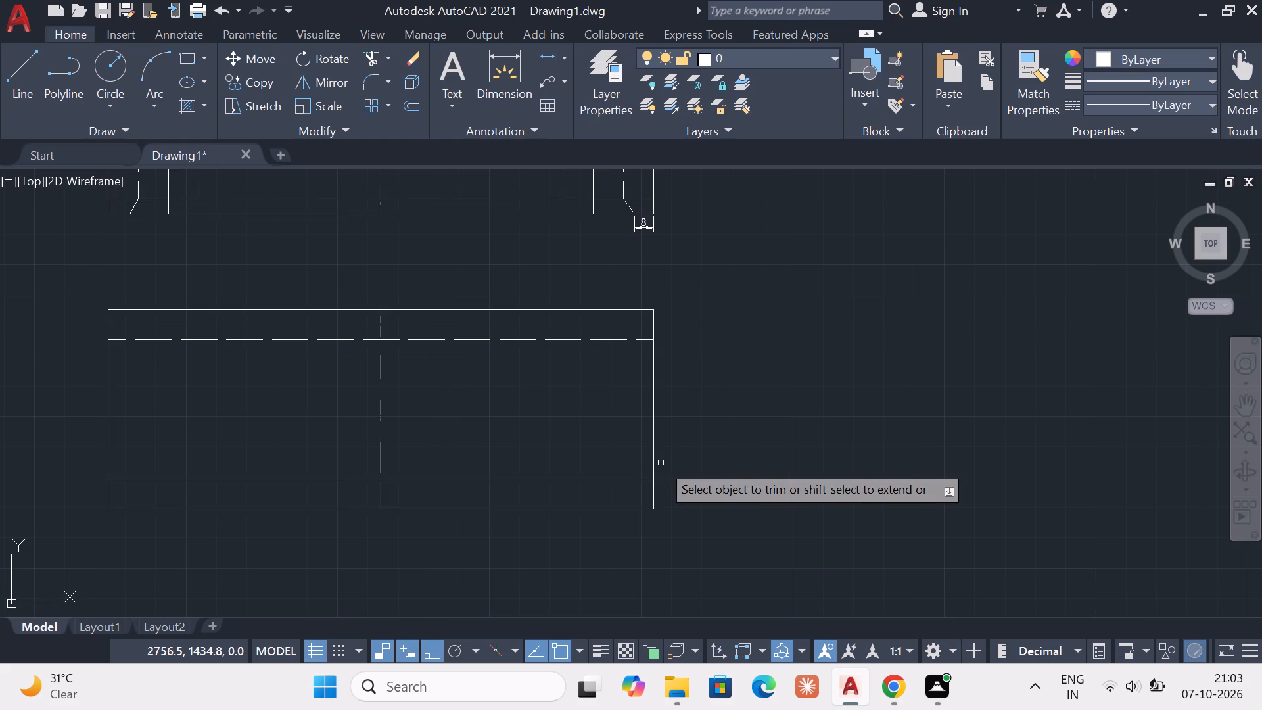
left_click(680, 481)
key("Escape")
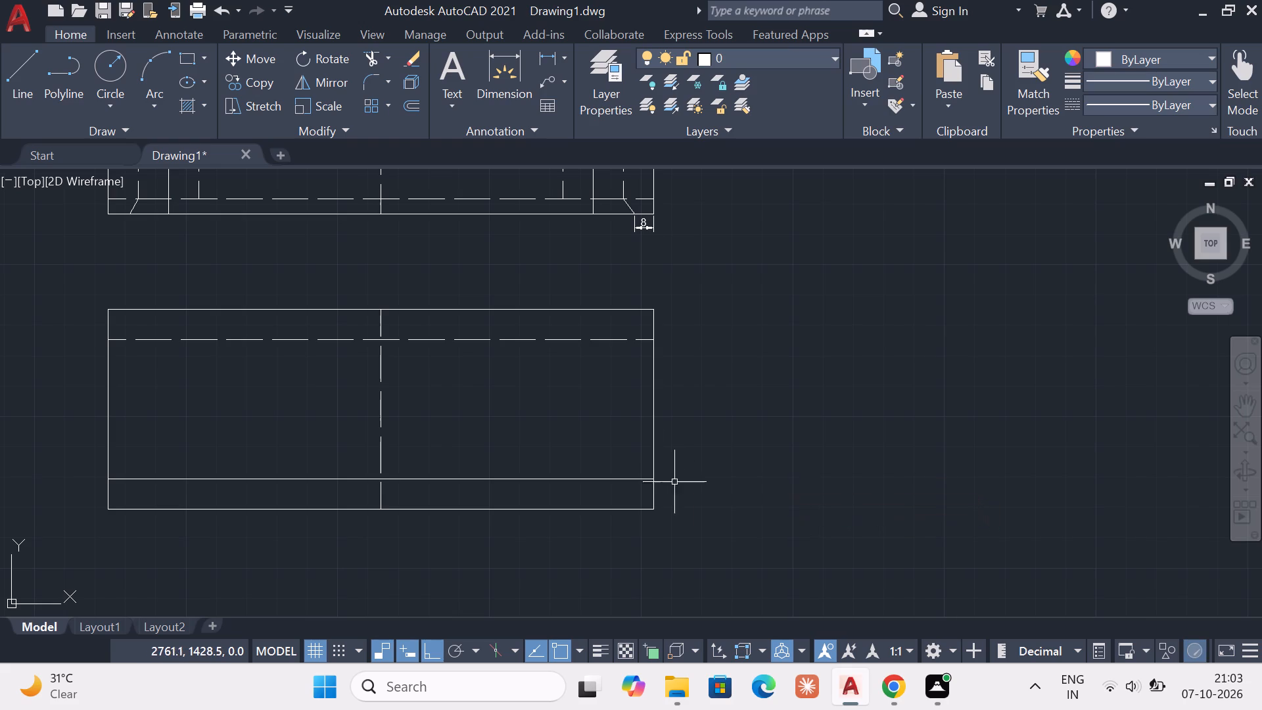
Change the linetype of the horizontal line just above the second view's bottom edge to the dashed ACAD_ISO02W100.
left_click(638, 478)
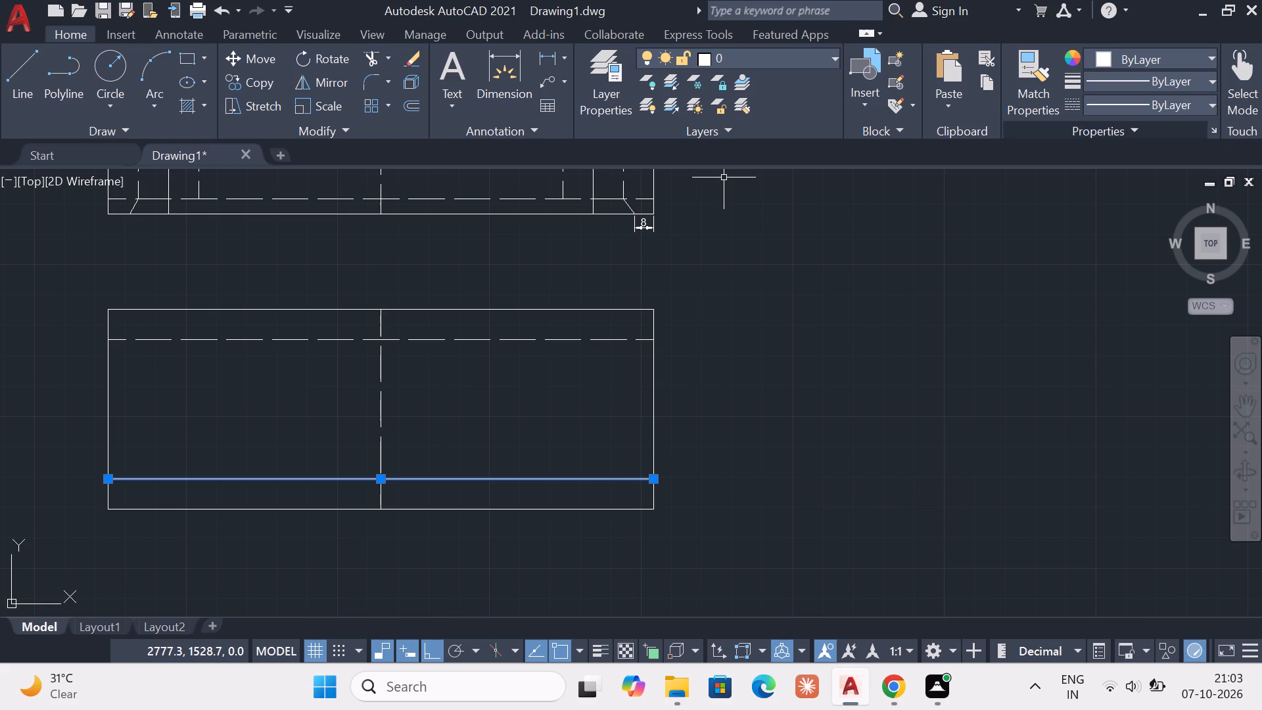
left_click(1138, 103)
left_click(1122, 177)
key("Up")
key("Up")
key("Up")
key("Up")
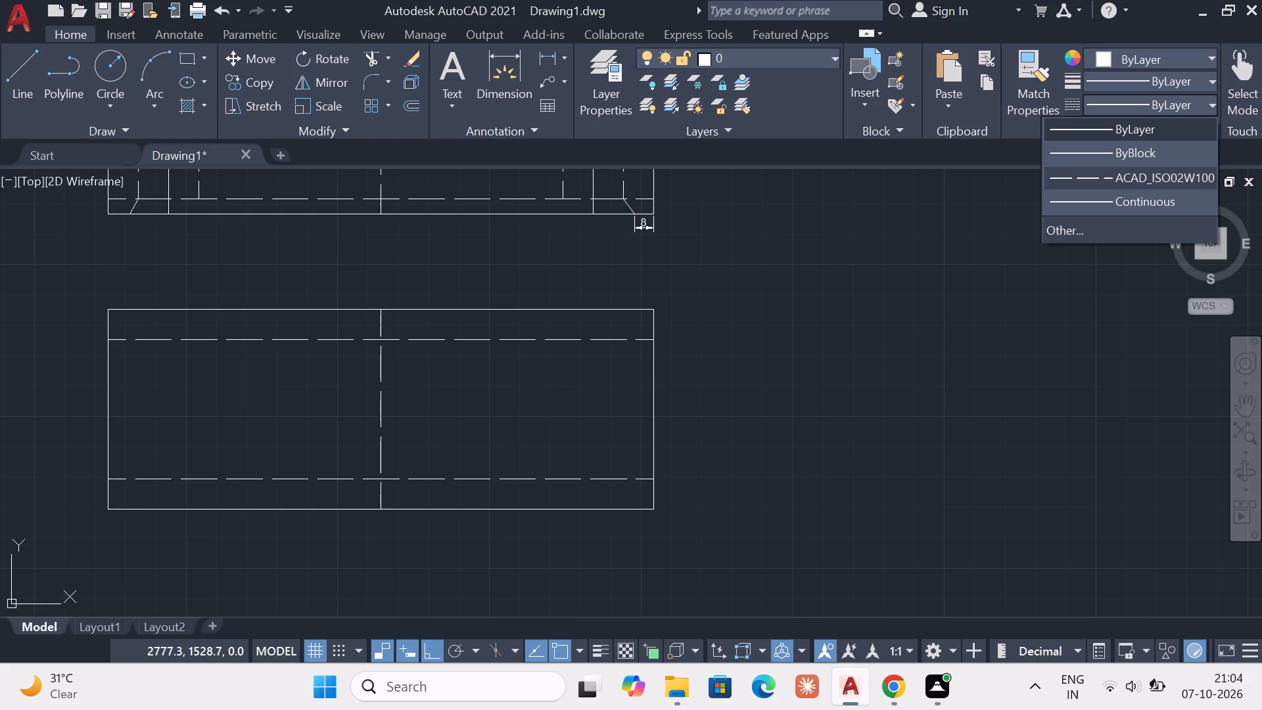
key("Escape")
key("Up")
key("Escape")
key("Escape")
key("Escape")
key("Escape")
key("Escape")
key("Escape")
key("Escape")
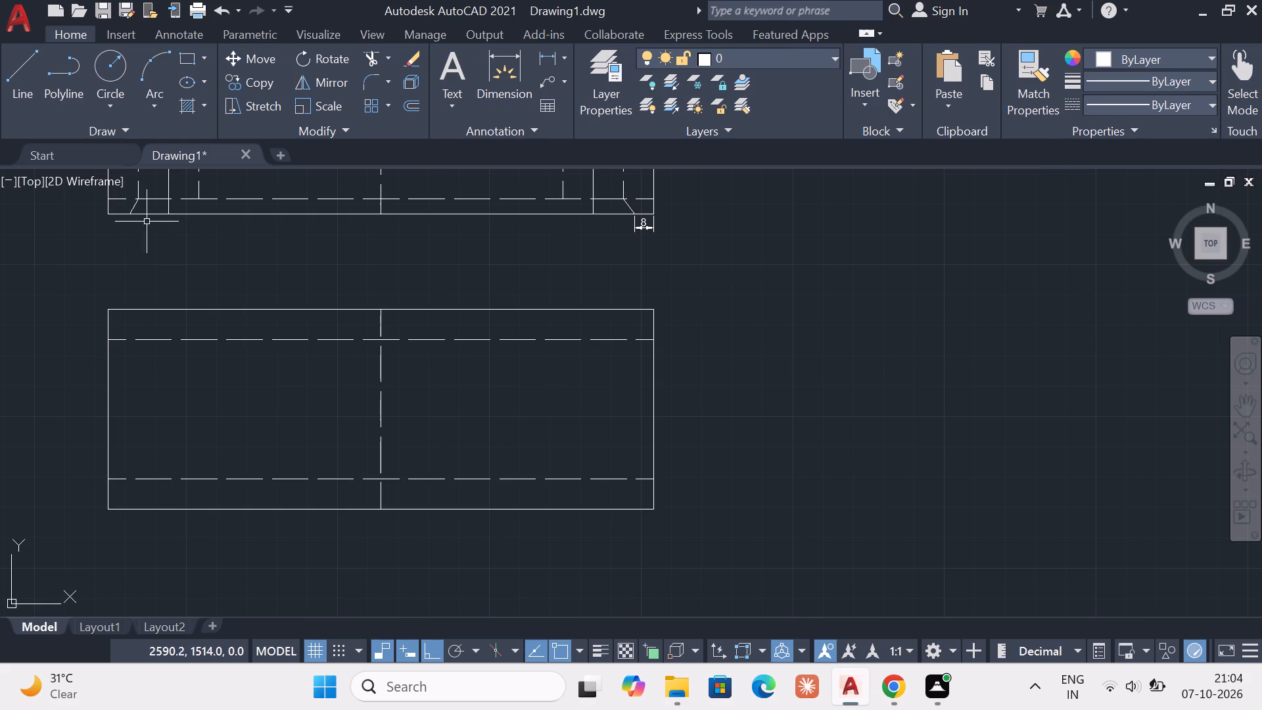
key("Escape")
key("Escape")
key("Escape")
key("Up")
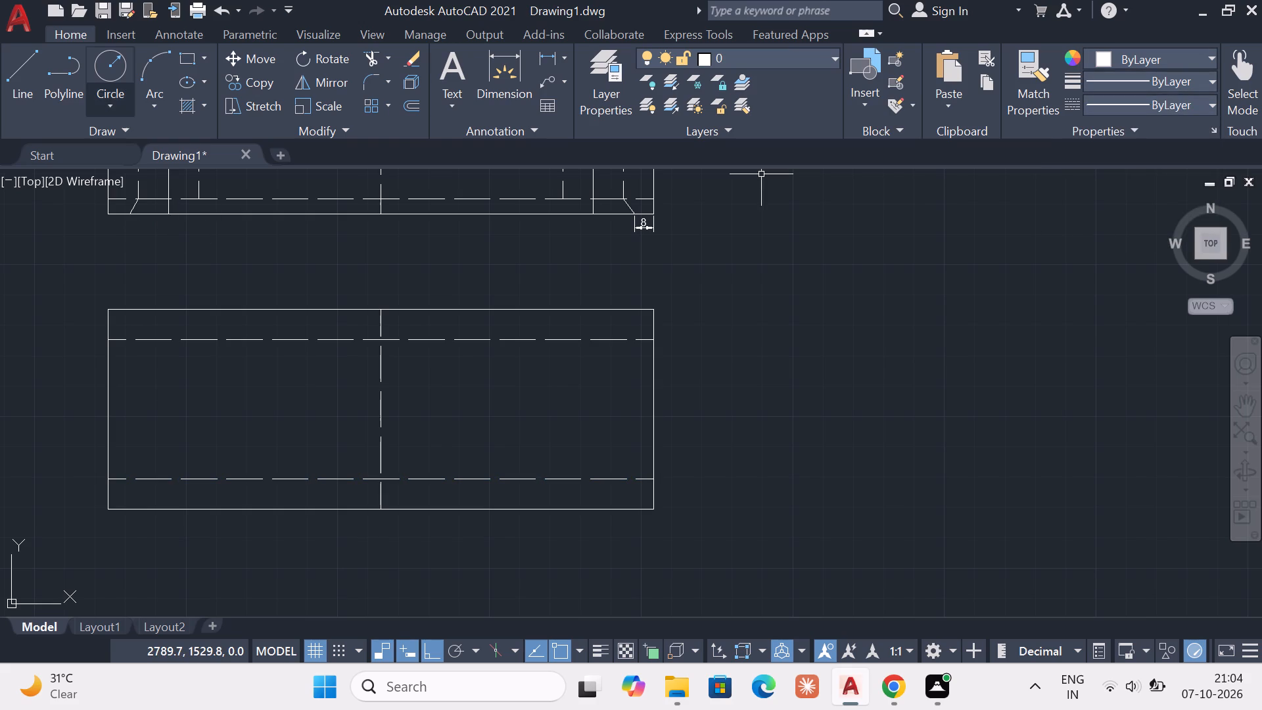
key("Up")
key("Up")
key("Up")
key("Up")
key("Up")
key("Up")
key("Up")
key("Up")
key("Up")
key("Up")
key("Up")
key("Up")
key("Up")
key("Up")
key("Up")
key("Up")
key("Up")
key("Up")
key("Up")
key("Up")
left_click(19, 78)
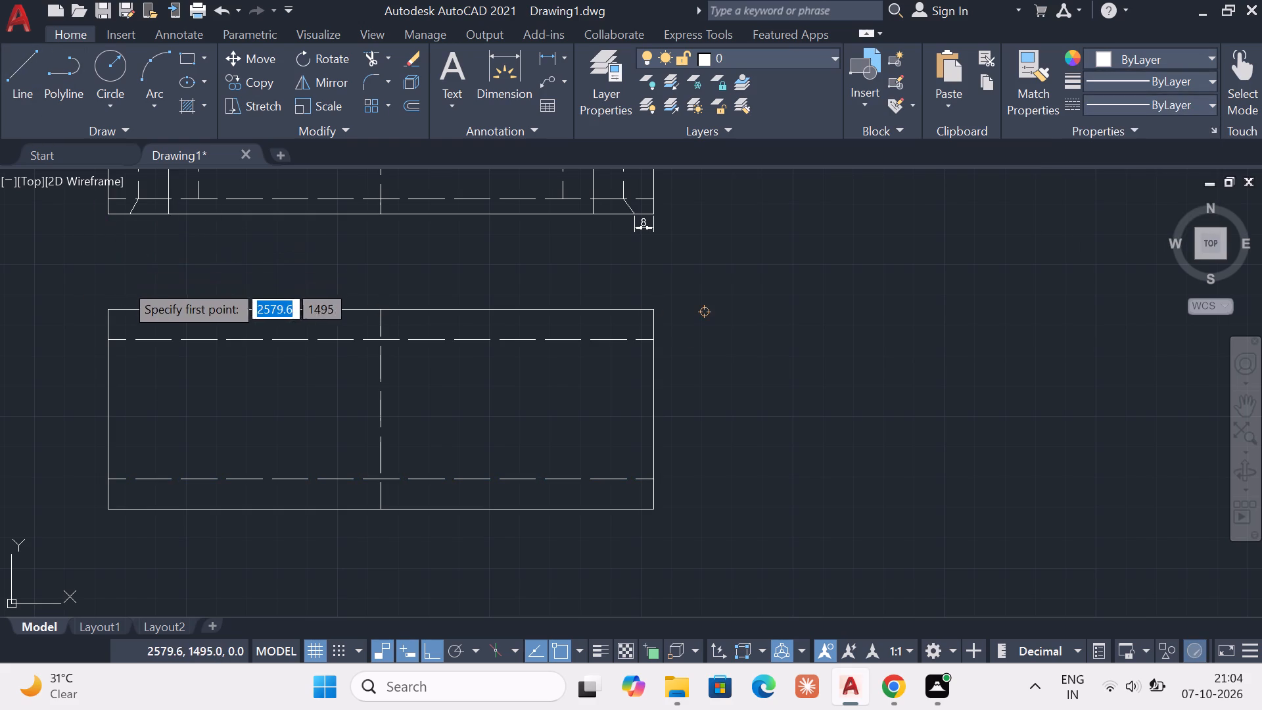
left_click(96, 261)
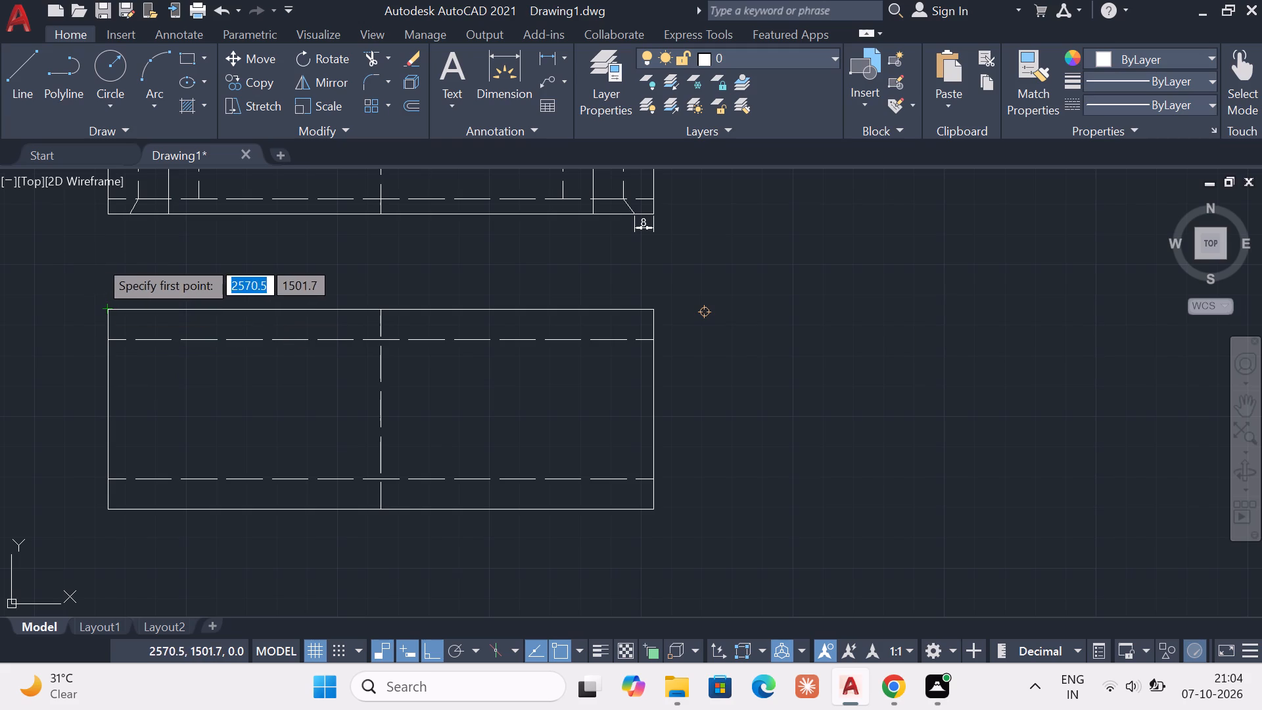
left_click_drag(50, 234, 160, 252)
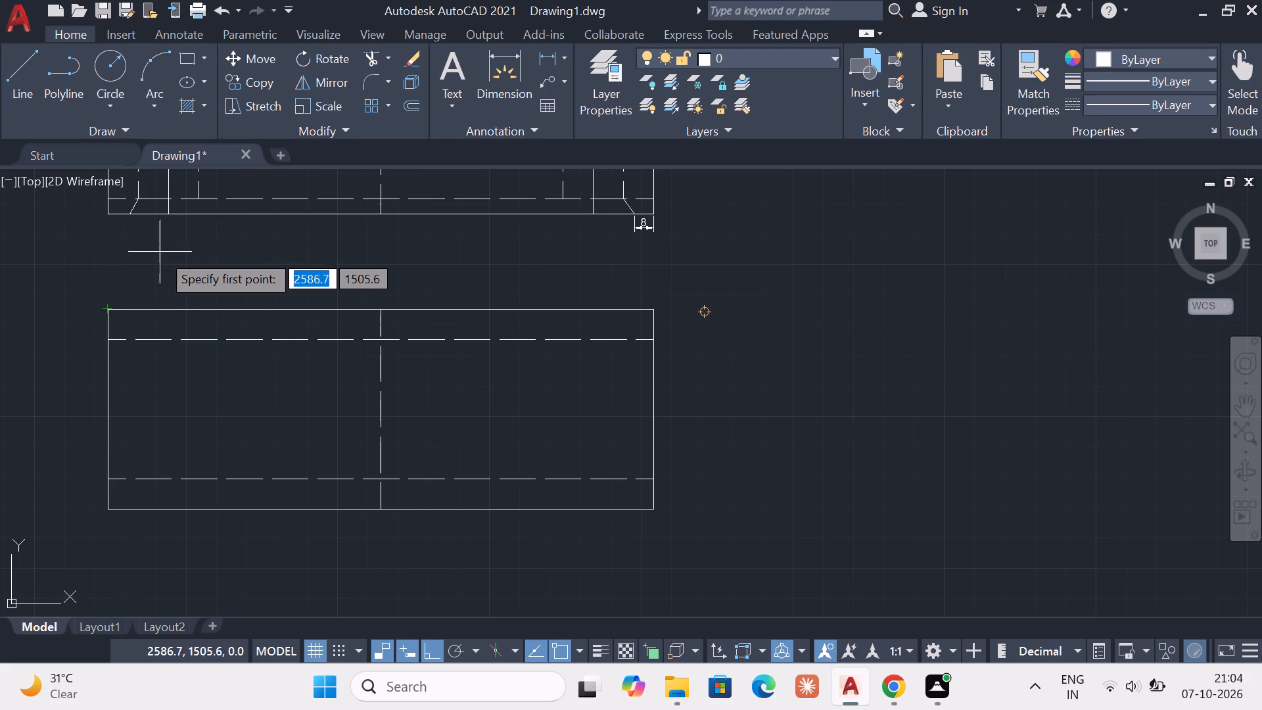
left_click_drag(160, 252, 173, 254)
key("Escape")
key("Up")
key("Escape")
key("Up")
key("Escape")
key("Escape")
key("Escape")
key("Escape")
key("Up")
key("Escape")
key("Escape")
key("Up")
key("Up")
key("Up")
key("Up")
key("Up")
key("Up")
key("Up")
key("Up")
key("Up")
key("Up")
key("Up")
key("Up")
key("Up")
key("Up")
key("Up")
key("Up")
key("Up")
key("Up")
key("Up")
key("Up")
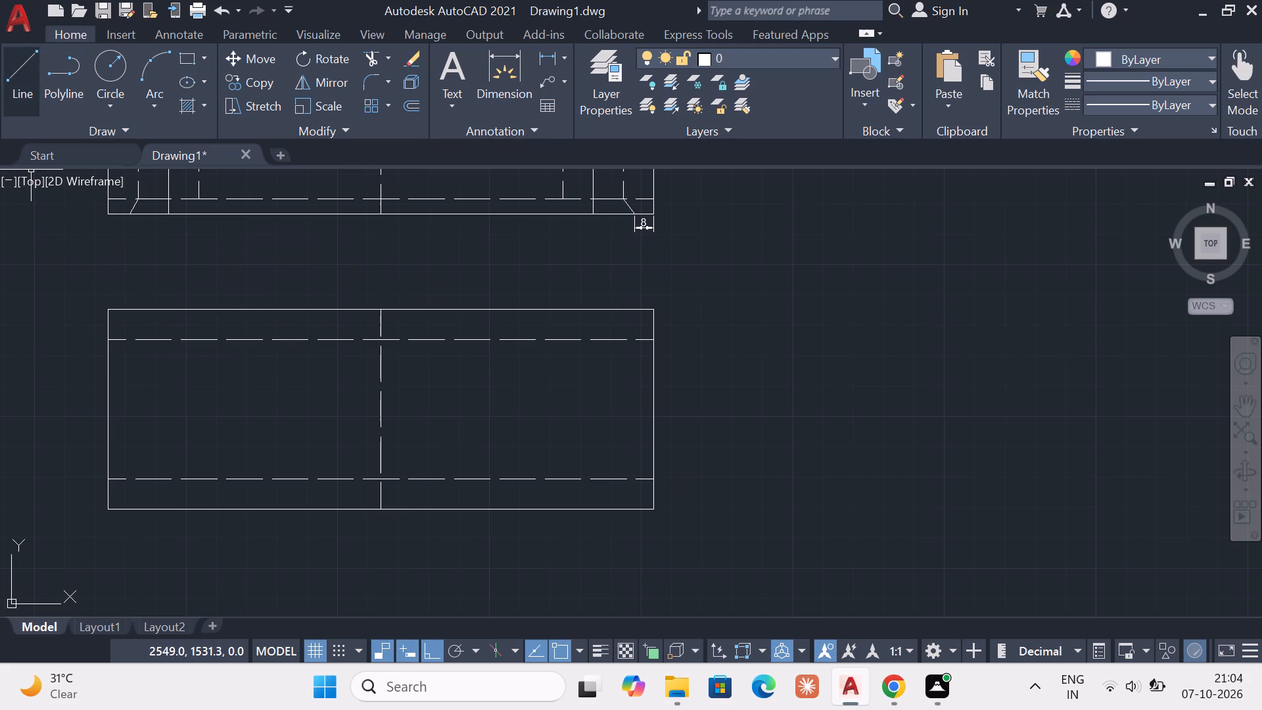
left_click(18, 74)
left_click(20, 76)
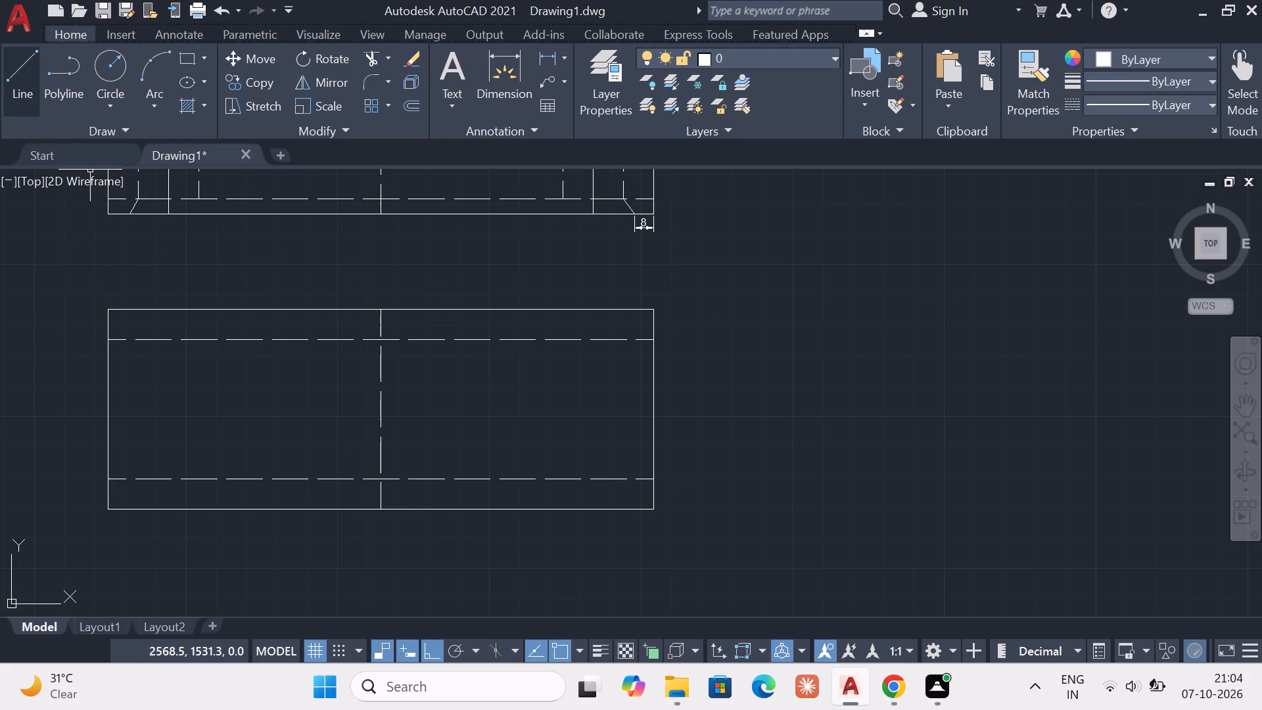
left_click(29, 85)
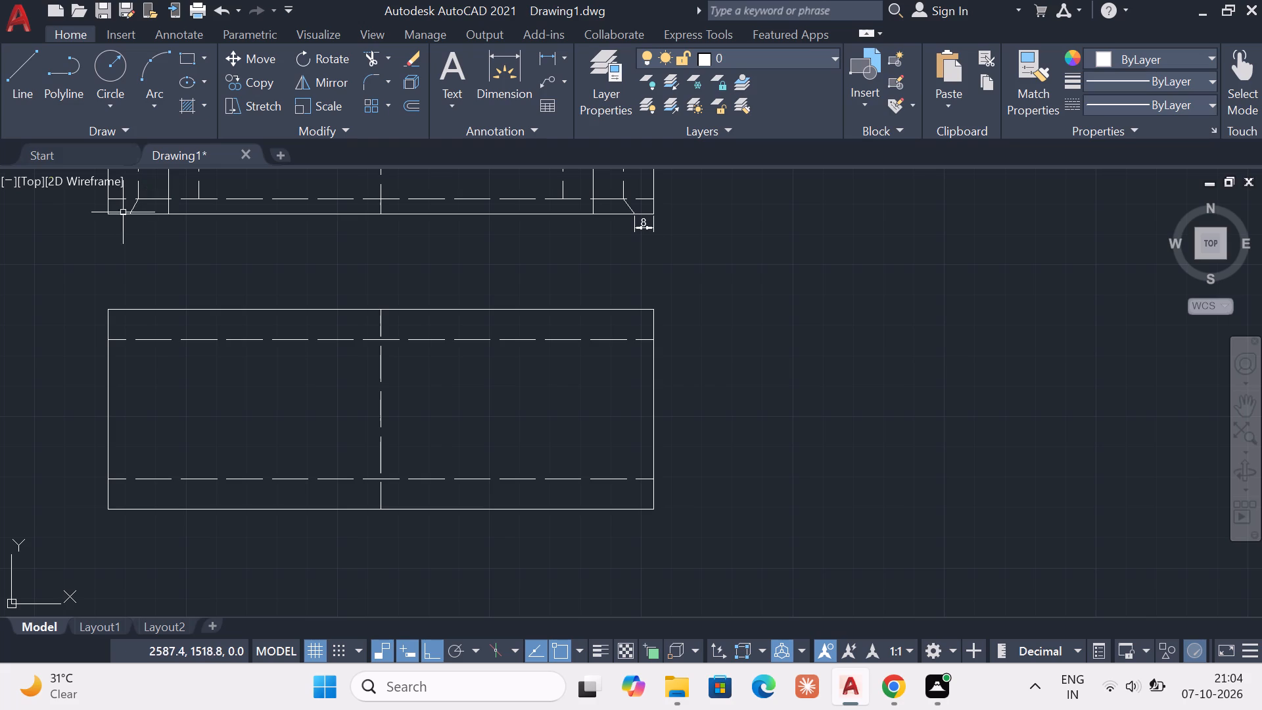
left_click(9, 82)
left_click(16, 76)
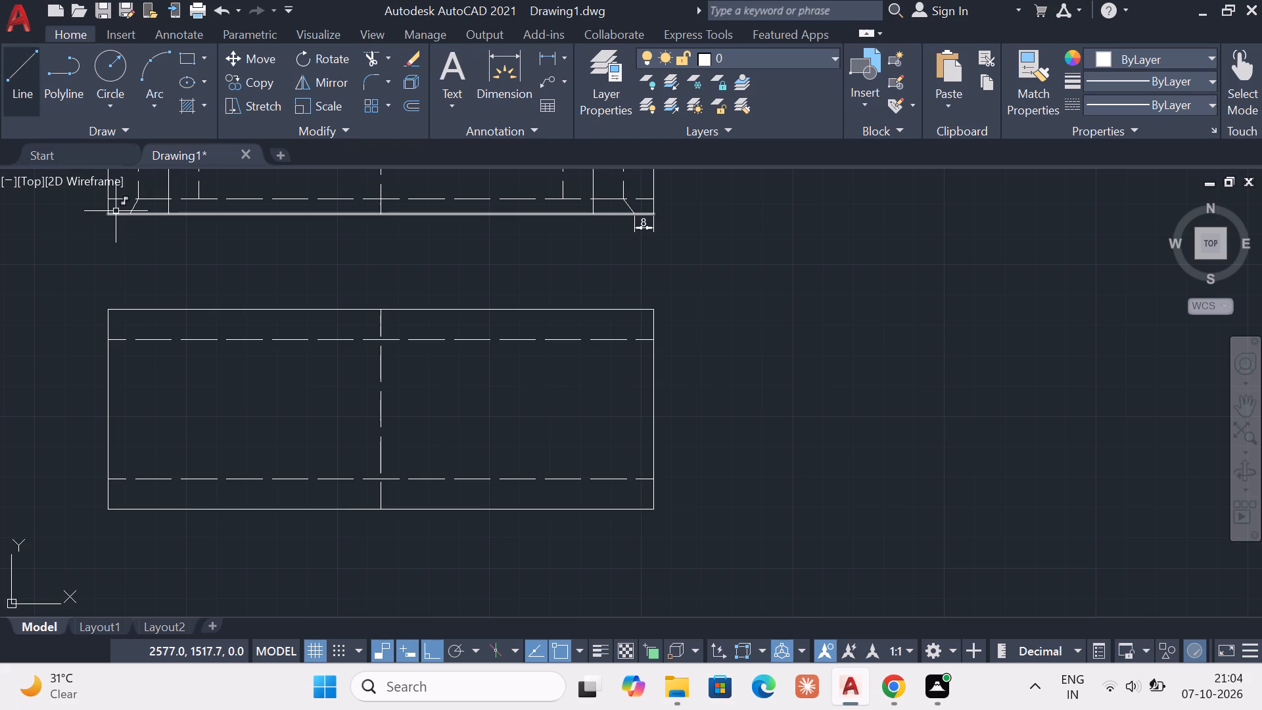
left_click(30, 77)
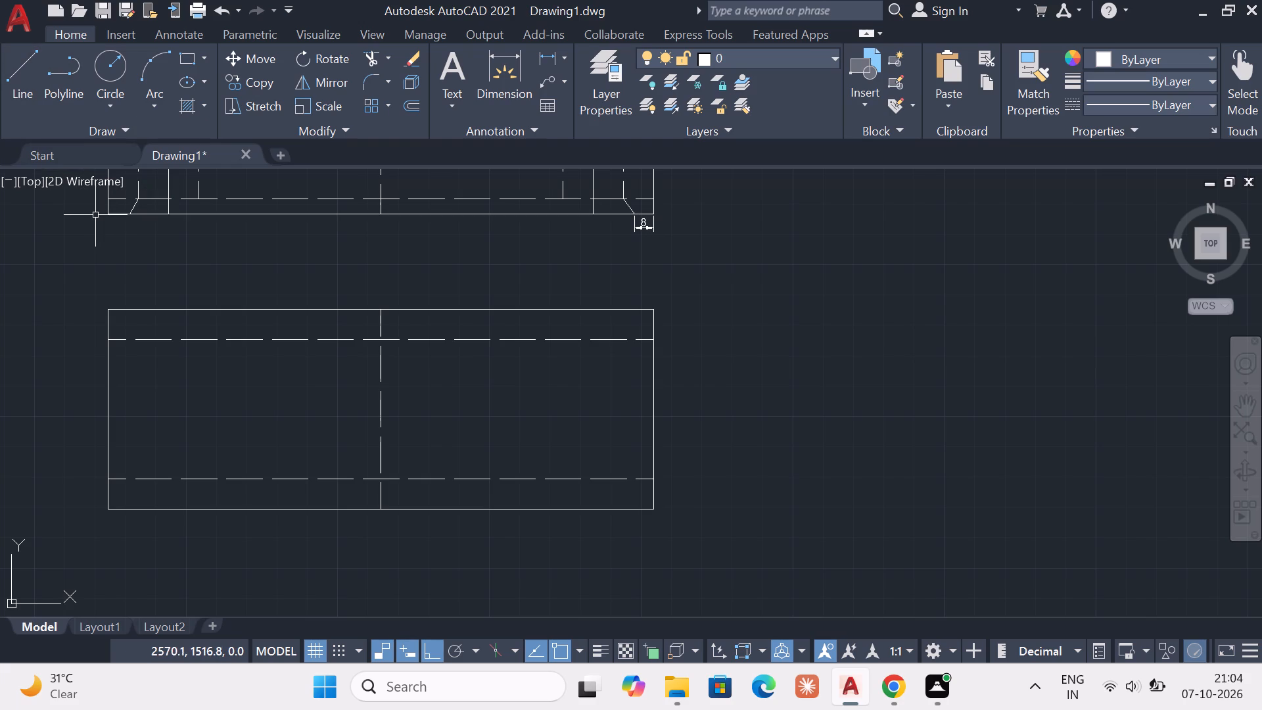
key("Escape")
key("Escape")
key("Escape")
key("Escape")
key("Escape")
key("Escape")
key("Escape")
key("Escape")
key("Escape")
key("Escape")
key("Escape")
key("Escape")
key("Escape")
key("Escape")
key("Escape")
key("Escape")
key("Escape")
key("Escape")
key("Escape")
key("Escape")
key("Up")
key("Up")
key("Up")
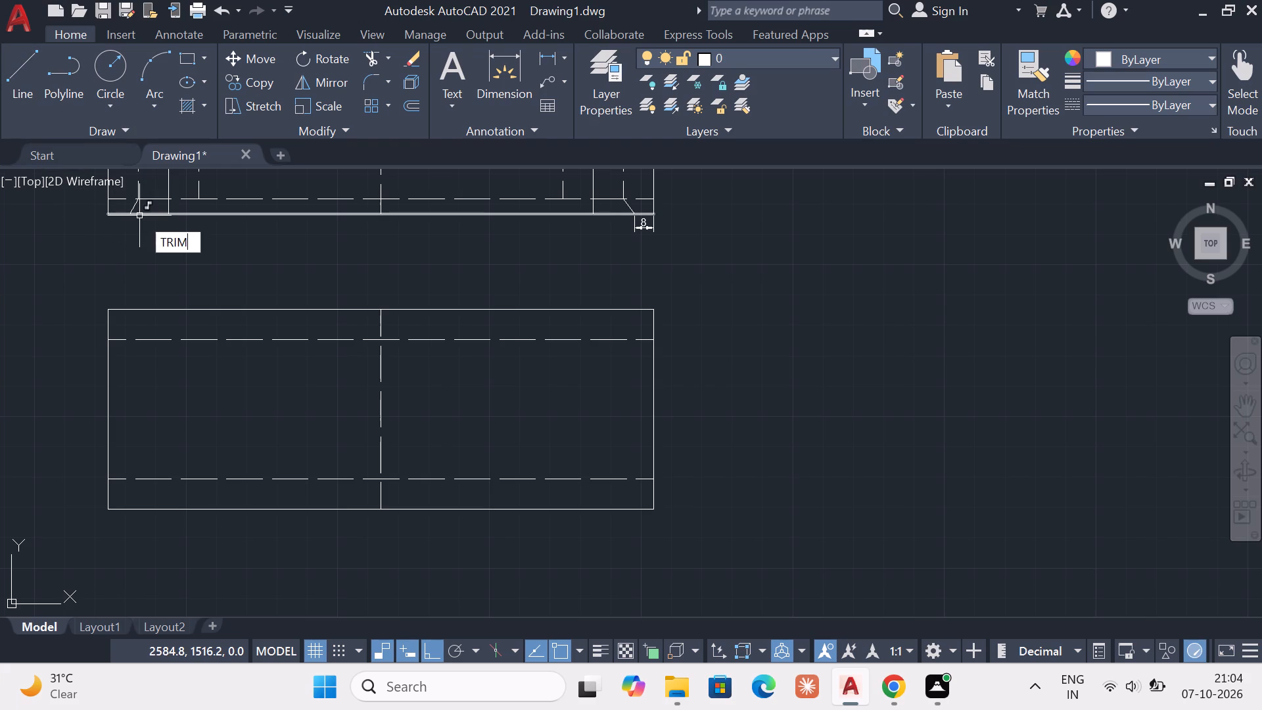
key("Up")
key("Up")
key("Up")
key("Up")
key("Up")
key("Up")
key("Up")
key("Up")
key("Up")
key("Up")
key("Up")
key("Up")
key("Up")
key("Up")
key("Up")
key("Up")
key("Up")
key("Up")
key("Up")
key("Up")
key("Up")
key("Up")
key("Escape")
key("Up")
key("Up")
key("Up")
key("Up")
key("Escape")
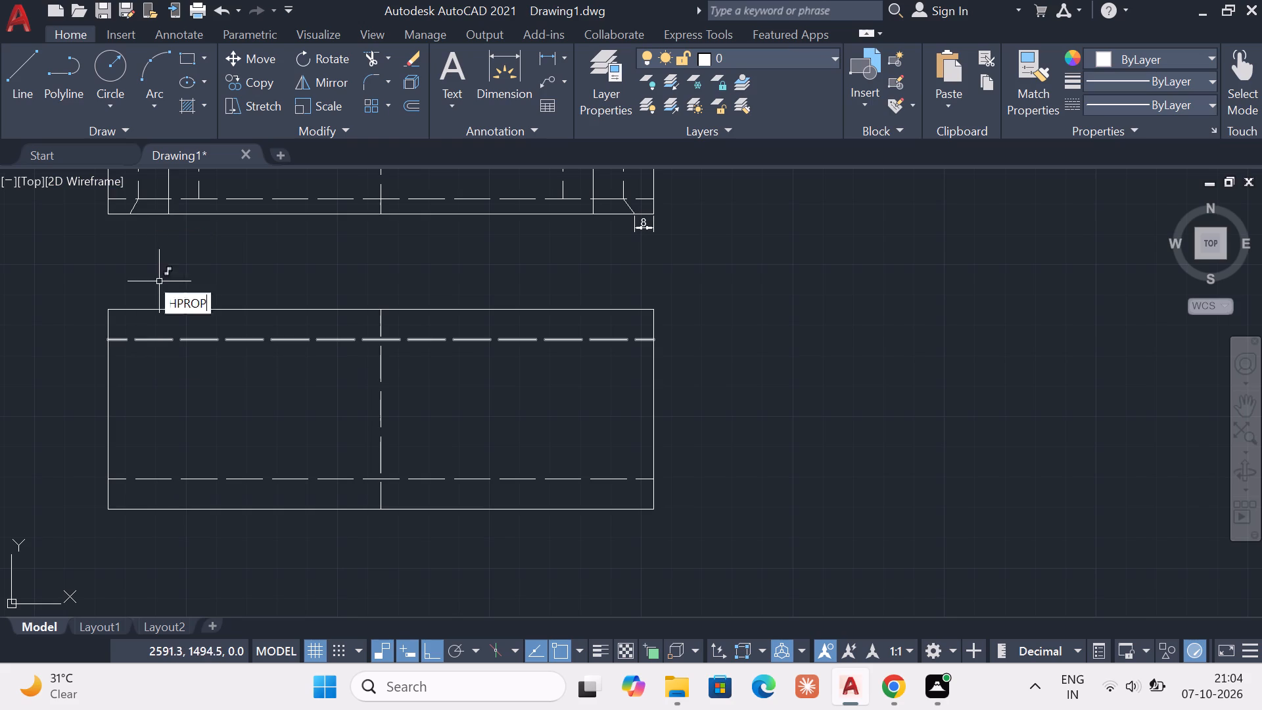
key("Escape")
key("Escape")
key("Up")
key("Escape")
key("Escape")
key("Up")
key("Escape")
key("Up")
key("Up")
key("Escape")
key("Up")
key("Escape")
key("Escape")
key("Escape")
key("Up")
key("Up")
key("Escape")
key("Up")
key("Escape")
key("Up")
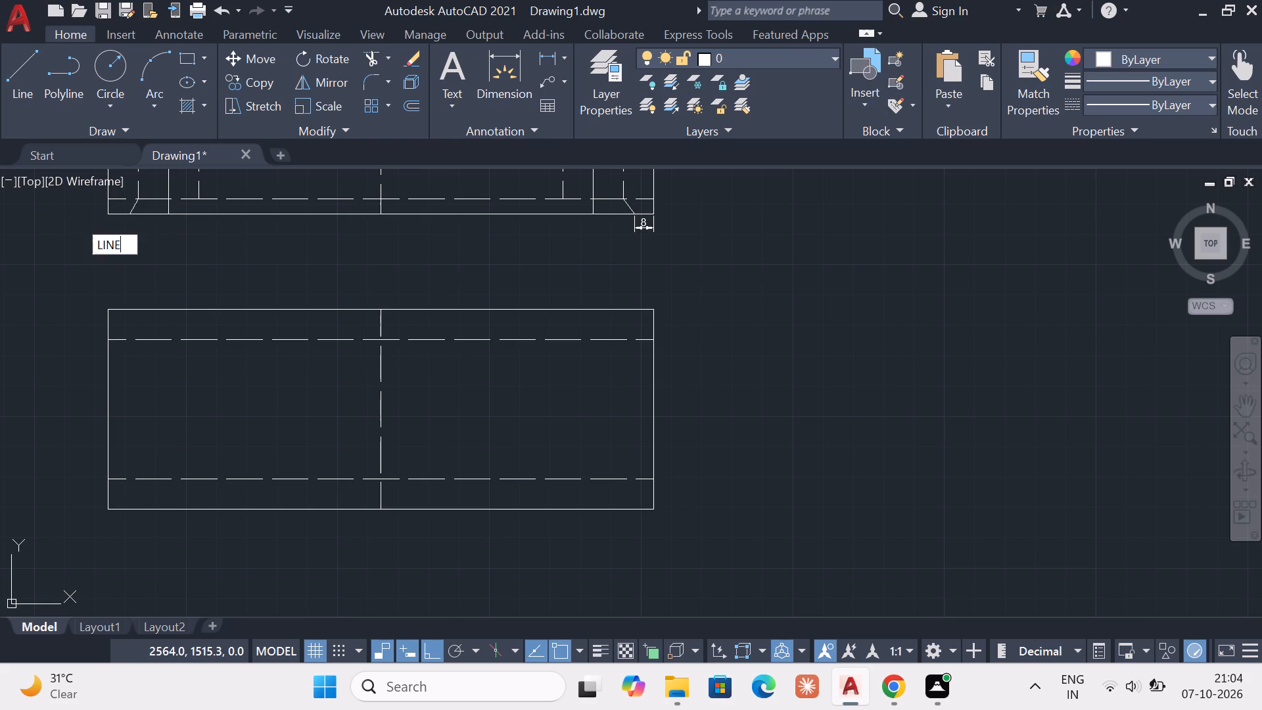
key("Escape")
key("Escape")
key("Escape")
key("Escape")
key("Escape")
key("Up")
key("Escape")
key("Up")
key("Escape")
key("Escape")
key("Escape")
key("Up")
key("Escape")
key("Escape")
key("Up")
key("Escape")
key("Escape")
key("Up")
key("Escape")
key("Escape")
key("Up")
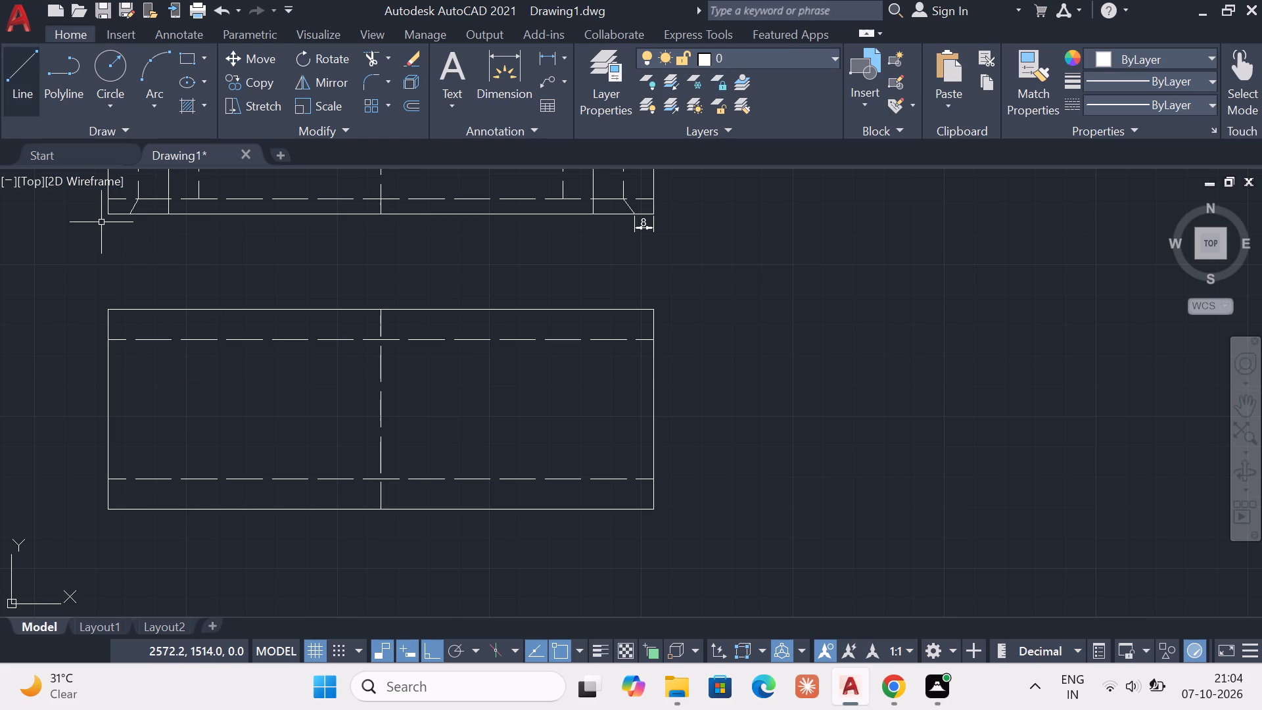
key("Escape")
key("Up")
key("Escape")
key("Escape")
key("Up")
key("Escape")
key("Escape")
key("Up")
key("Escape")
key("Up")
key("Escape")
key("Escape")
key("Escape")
Draw a 10-unit line along the second view's top edge, starting from its top-left corner.
left_click(24, 79)
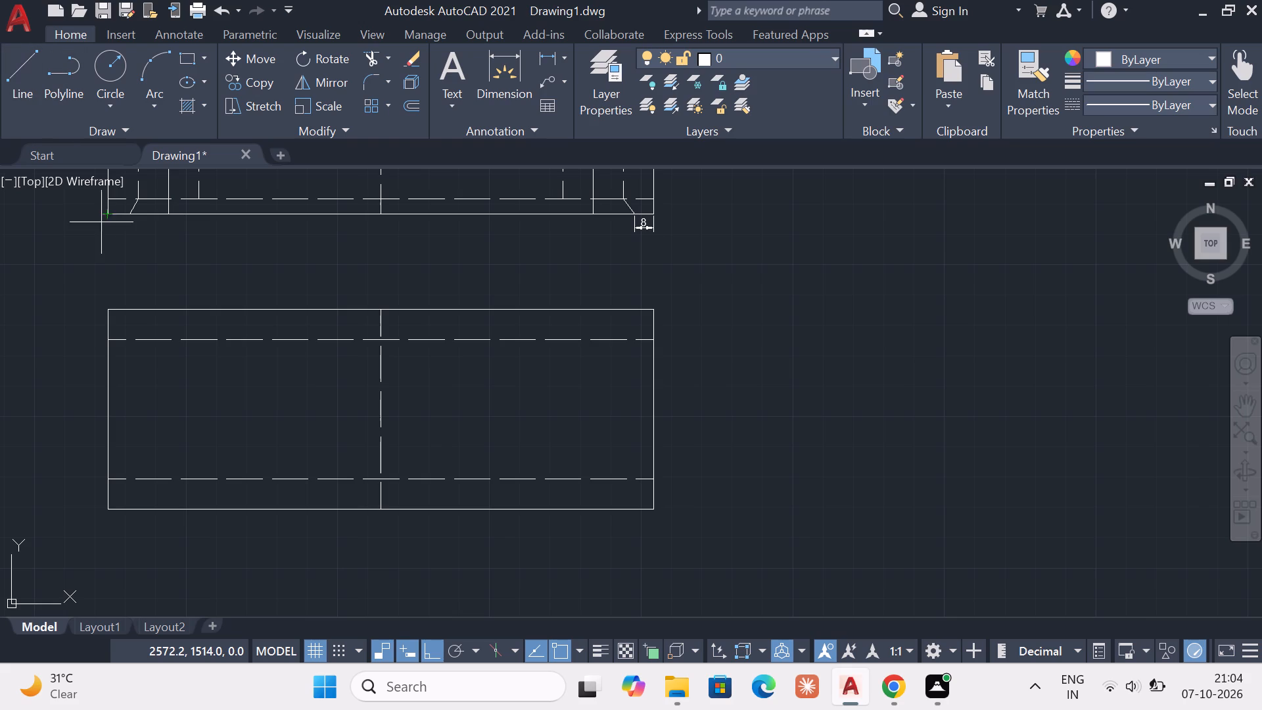
left_click(110, 314)
type("10")
key("Return")
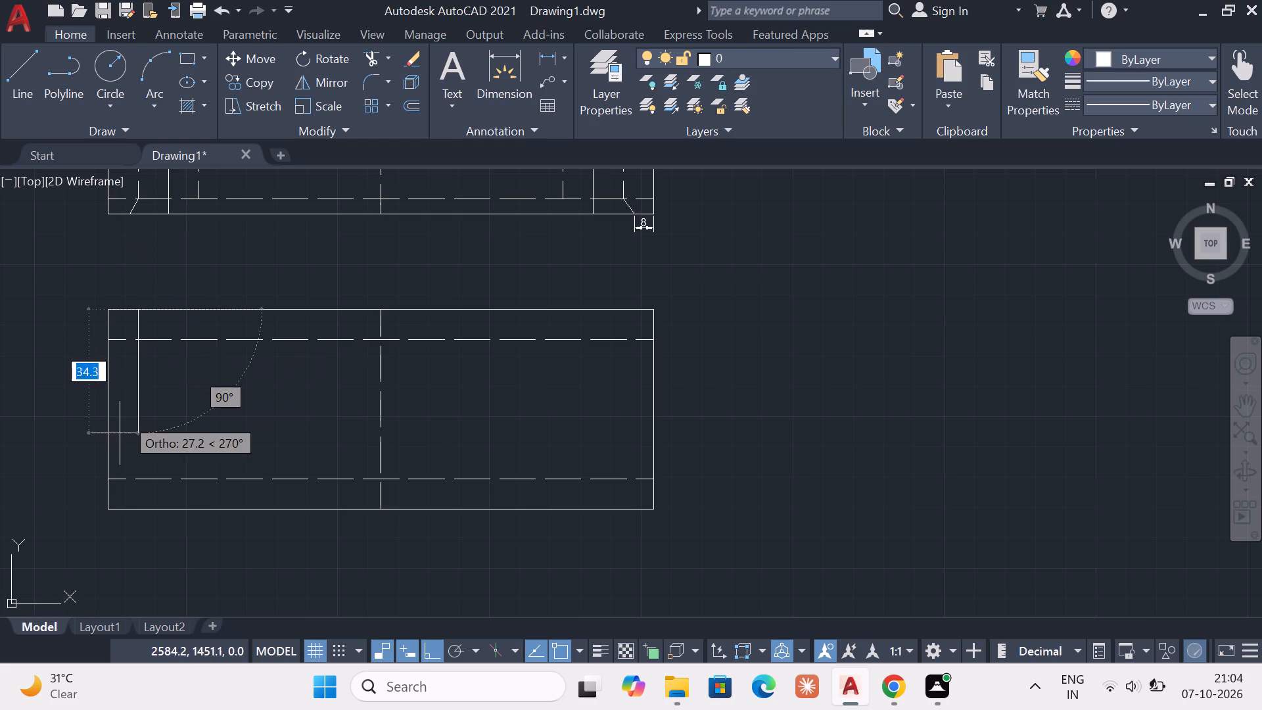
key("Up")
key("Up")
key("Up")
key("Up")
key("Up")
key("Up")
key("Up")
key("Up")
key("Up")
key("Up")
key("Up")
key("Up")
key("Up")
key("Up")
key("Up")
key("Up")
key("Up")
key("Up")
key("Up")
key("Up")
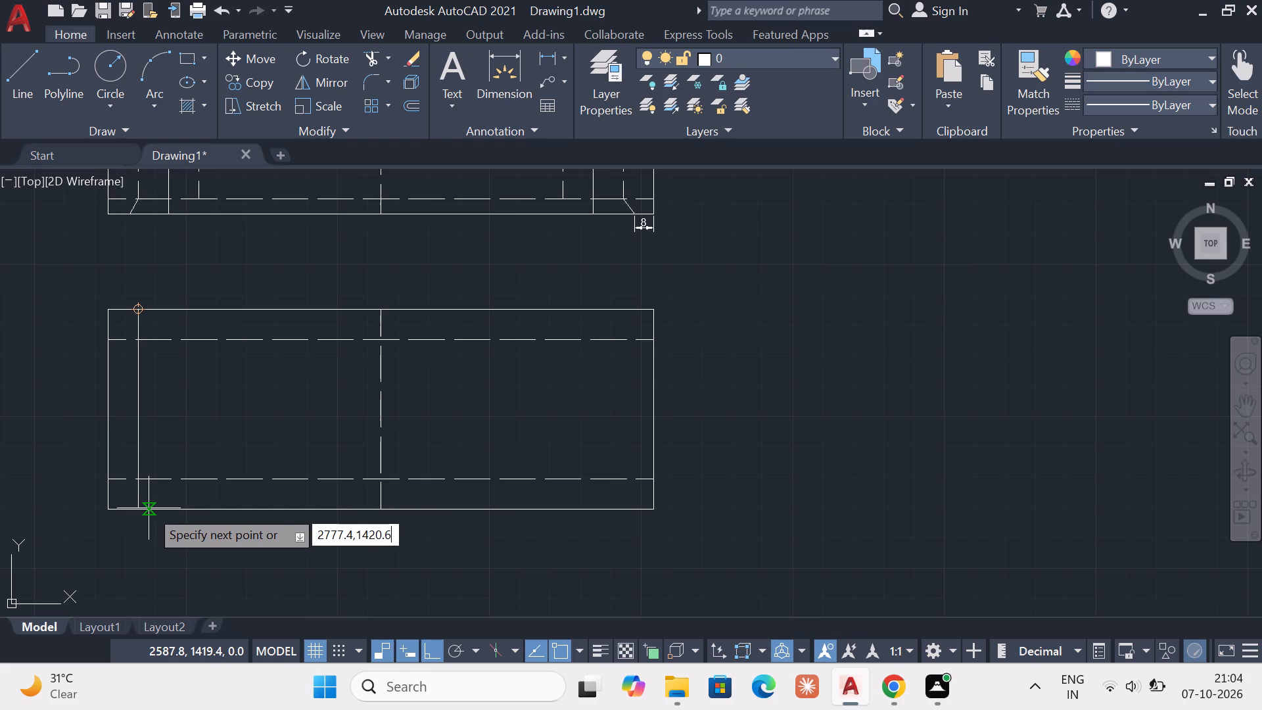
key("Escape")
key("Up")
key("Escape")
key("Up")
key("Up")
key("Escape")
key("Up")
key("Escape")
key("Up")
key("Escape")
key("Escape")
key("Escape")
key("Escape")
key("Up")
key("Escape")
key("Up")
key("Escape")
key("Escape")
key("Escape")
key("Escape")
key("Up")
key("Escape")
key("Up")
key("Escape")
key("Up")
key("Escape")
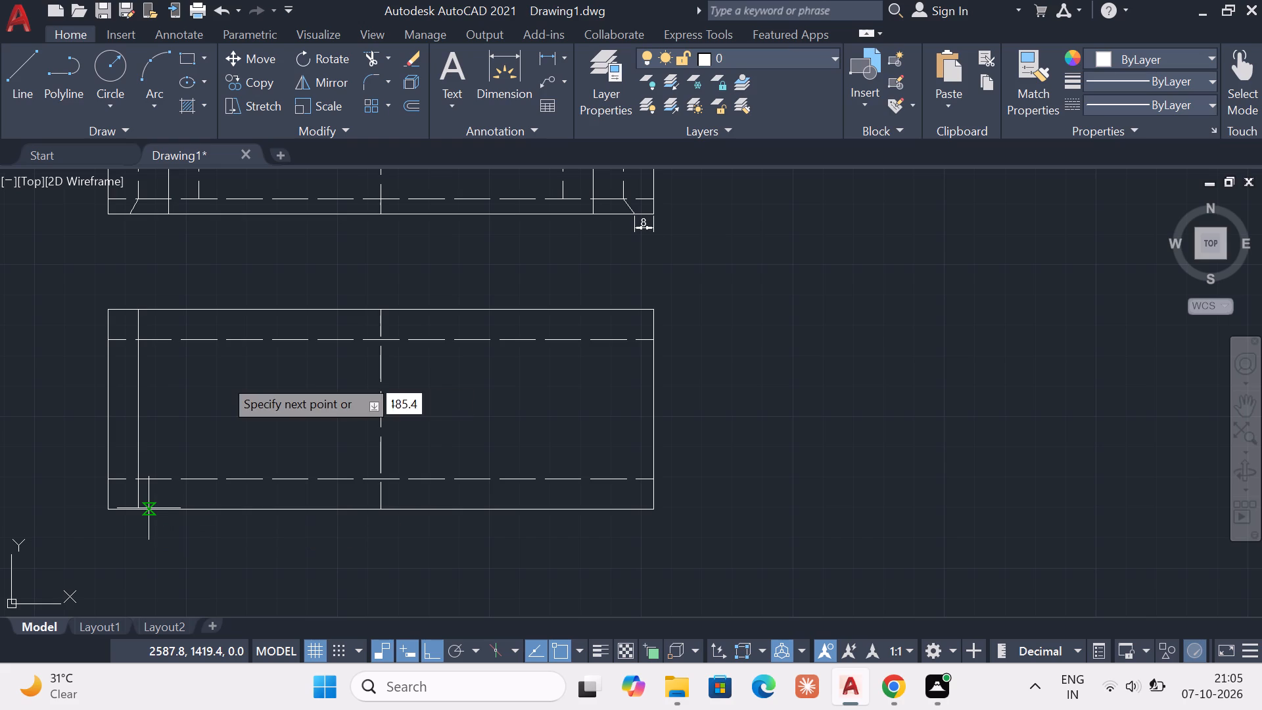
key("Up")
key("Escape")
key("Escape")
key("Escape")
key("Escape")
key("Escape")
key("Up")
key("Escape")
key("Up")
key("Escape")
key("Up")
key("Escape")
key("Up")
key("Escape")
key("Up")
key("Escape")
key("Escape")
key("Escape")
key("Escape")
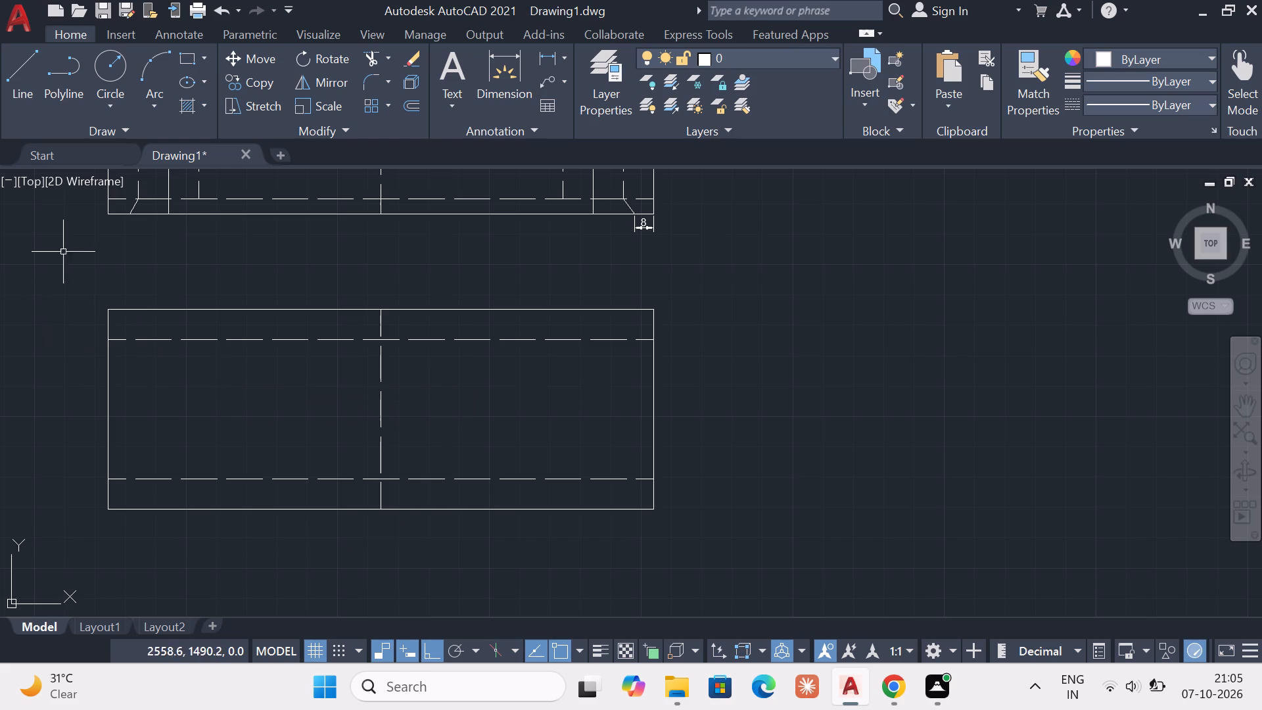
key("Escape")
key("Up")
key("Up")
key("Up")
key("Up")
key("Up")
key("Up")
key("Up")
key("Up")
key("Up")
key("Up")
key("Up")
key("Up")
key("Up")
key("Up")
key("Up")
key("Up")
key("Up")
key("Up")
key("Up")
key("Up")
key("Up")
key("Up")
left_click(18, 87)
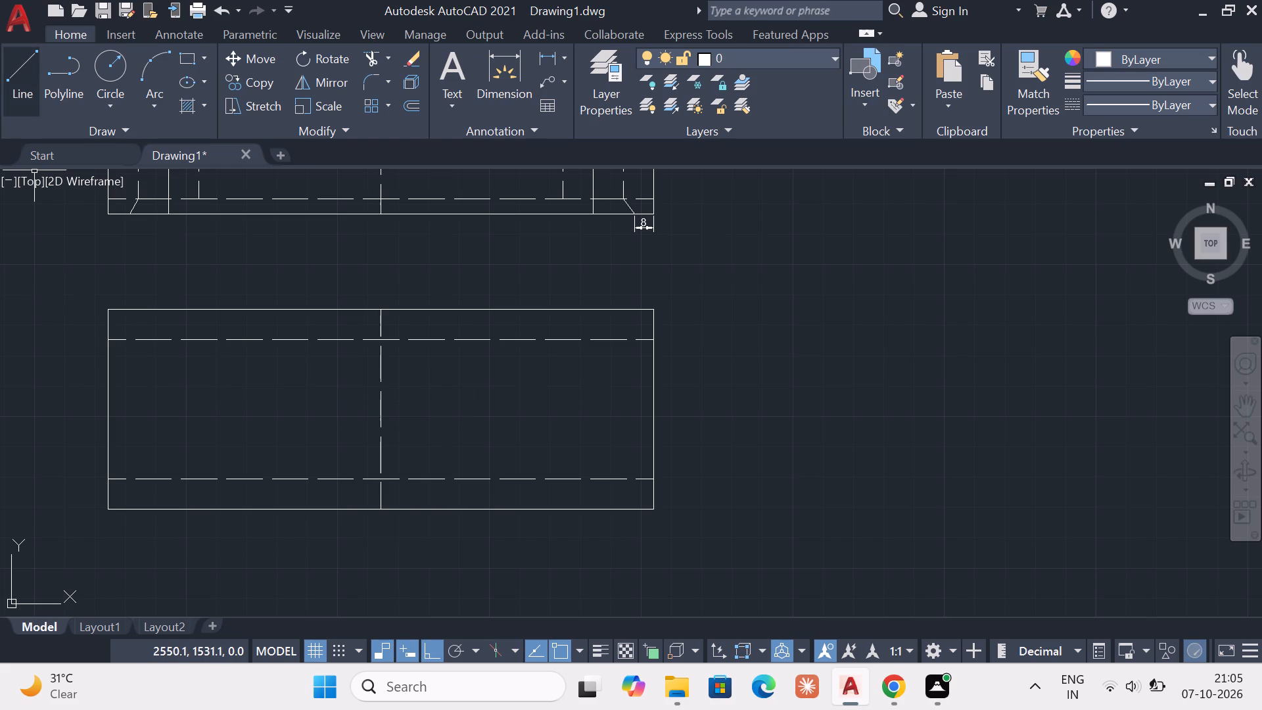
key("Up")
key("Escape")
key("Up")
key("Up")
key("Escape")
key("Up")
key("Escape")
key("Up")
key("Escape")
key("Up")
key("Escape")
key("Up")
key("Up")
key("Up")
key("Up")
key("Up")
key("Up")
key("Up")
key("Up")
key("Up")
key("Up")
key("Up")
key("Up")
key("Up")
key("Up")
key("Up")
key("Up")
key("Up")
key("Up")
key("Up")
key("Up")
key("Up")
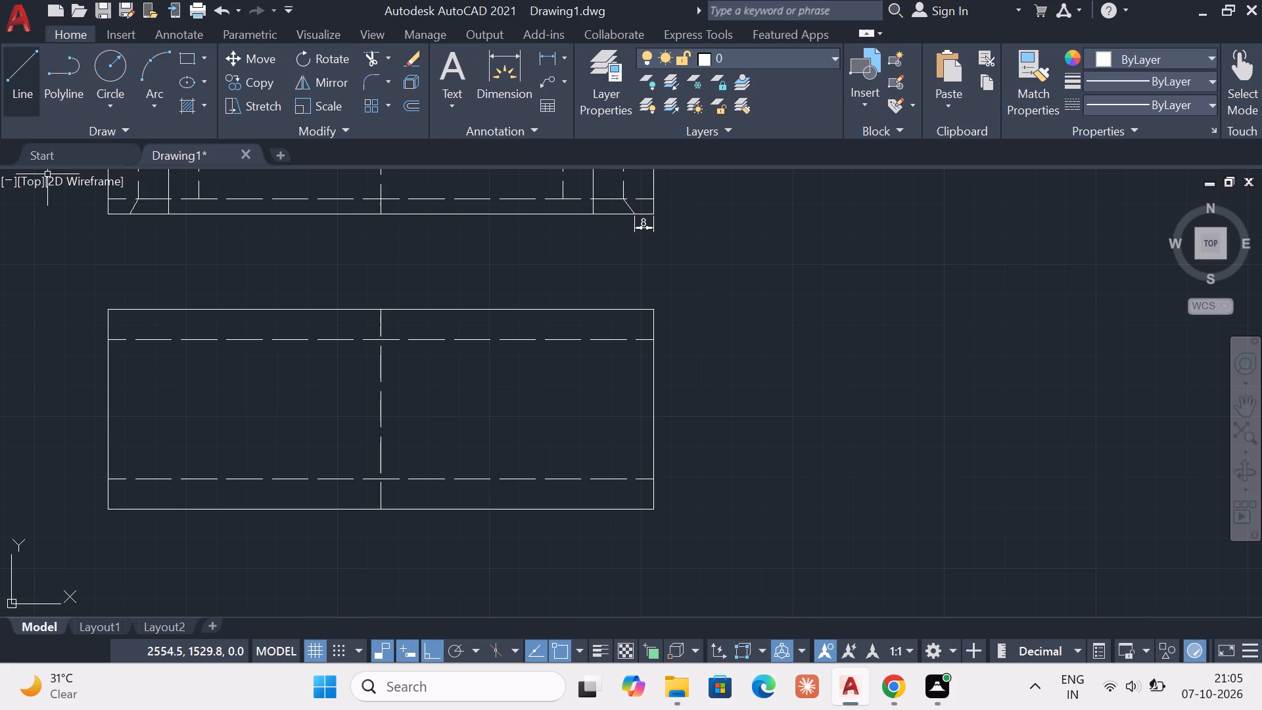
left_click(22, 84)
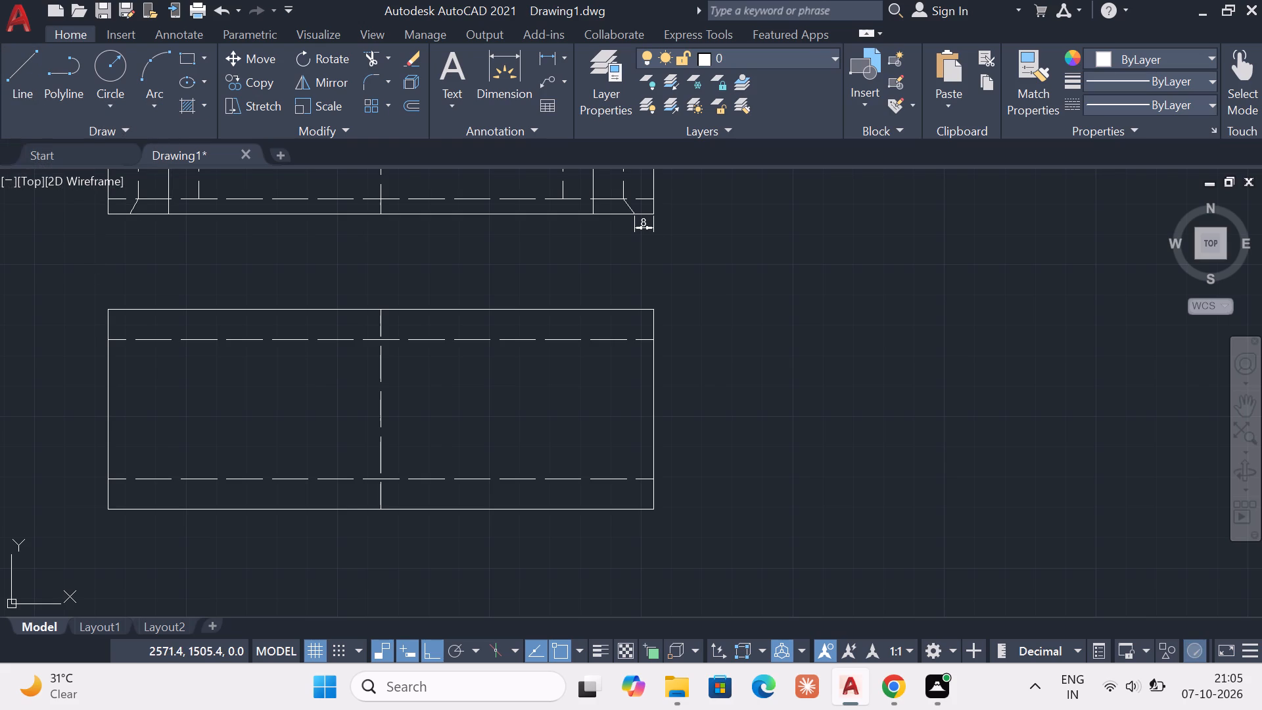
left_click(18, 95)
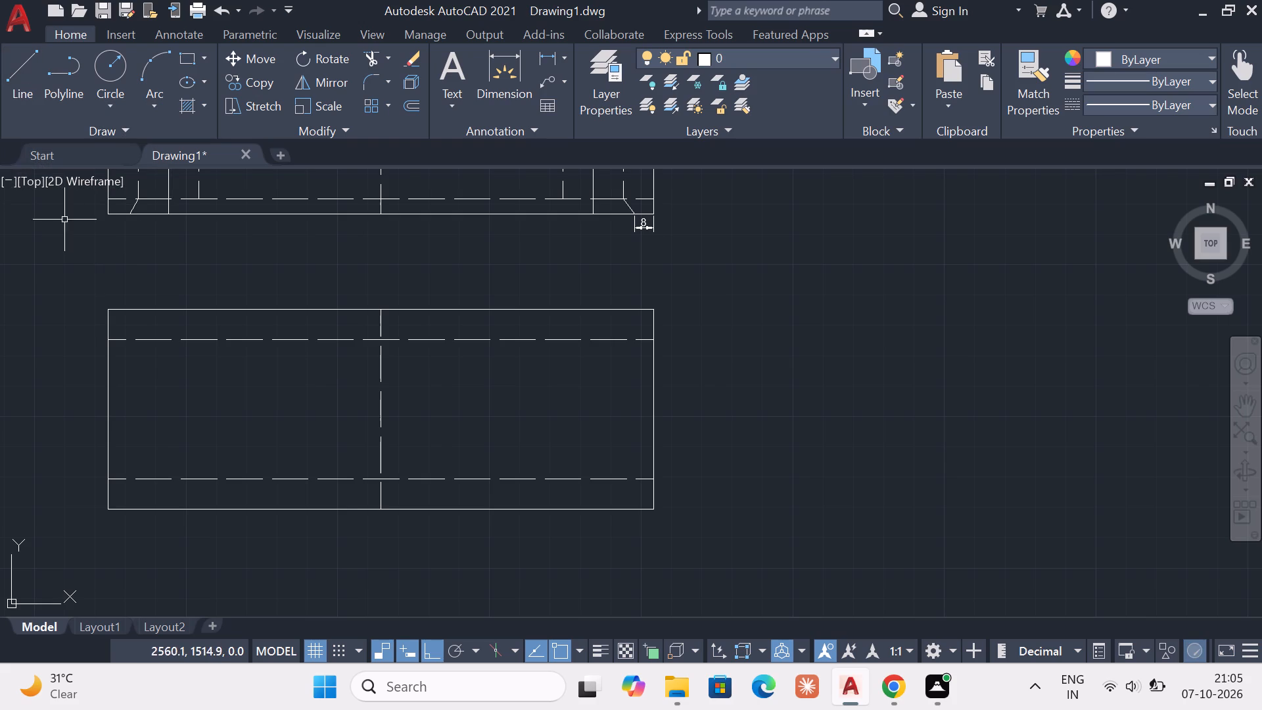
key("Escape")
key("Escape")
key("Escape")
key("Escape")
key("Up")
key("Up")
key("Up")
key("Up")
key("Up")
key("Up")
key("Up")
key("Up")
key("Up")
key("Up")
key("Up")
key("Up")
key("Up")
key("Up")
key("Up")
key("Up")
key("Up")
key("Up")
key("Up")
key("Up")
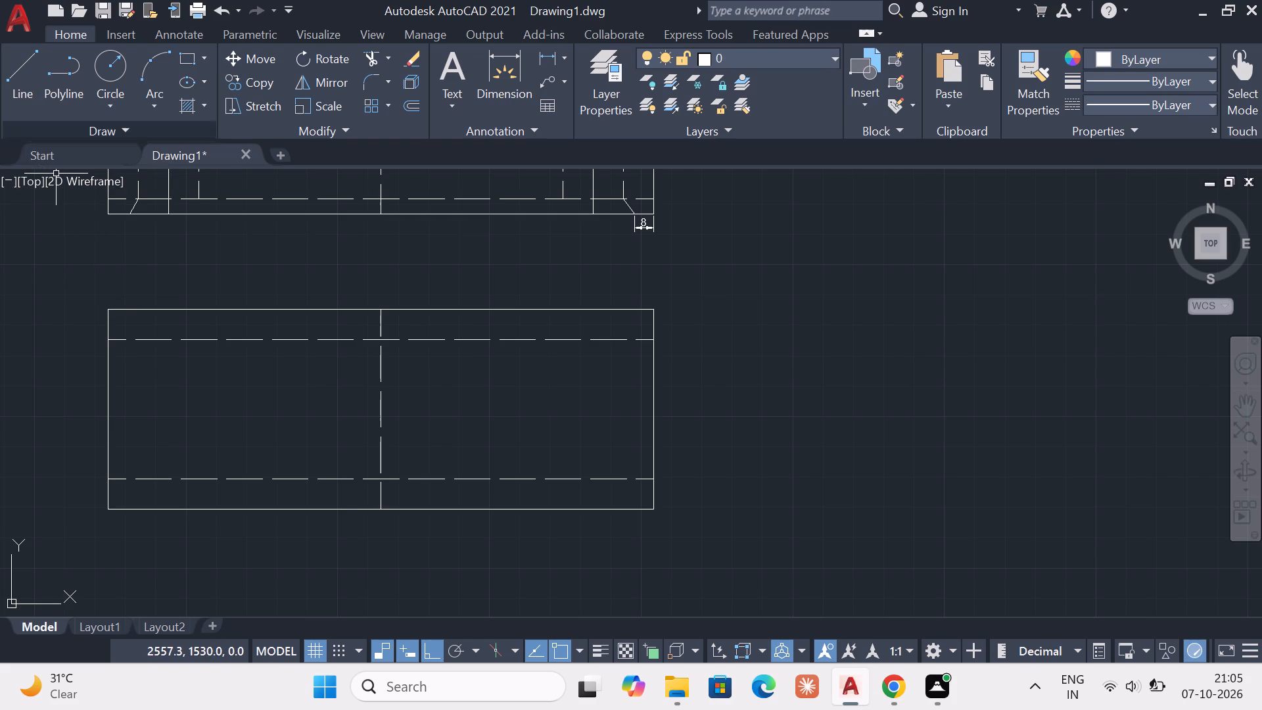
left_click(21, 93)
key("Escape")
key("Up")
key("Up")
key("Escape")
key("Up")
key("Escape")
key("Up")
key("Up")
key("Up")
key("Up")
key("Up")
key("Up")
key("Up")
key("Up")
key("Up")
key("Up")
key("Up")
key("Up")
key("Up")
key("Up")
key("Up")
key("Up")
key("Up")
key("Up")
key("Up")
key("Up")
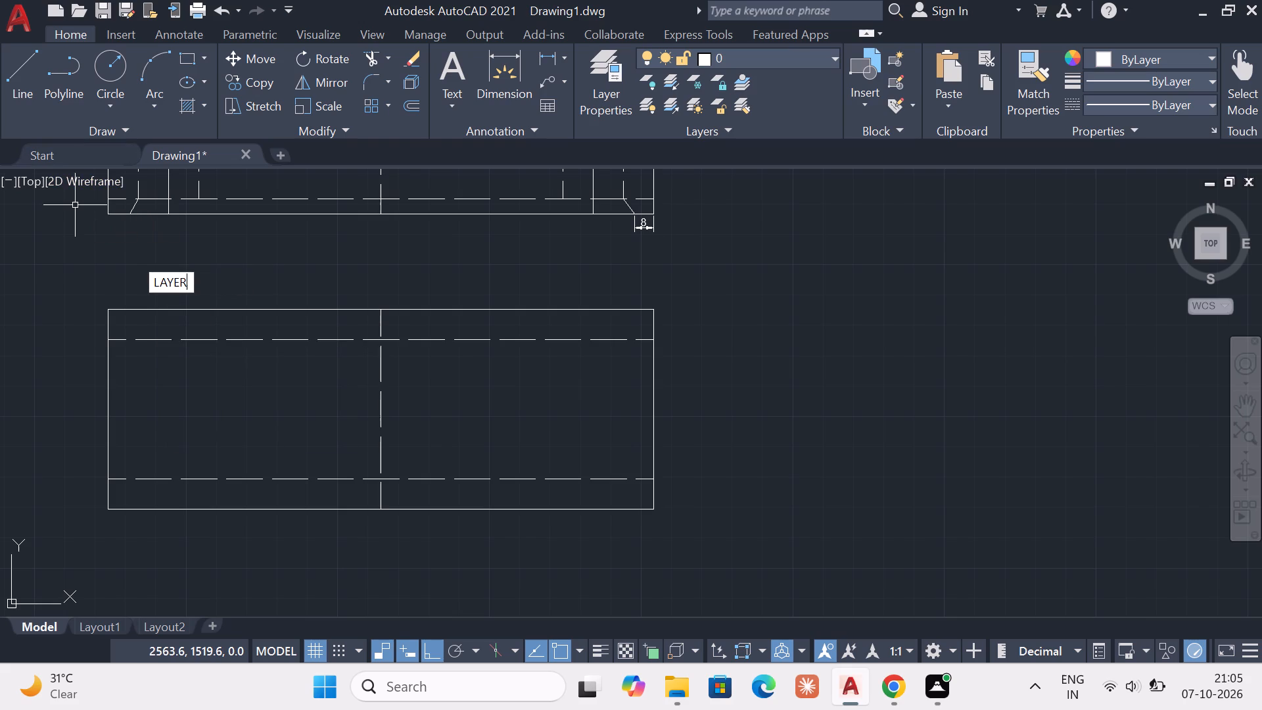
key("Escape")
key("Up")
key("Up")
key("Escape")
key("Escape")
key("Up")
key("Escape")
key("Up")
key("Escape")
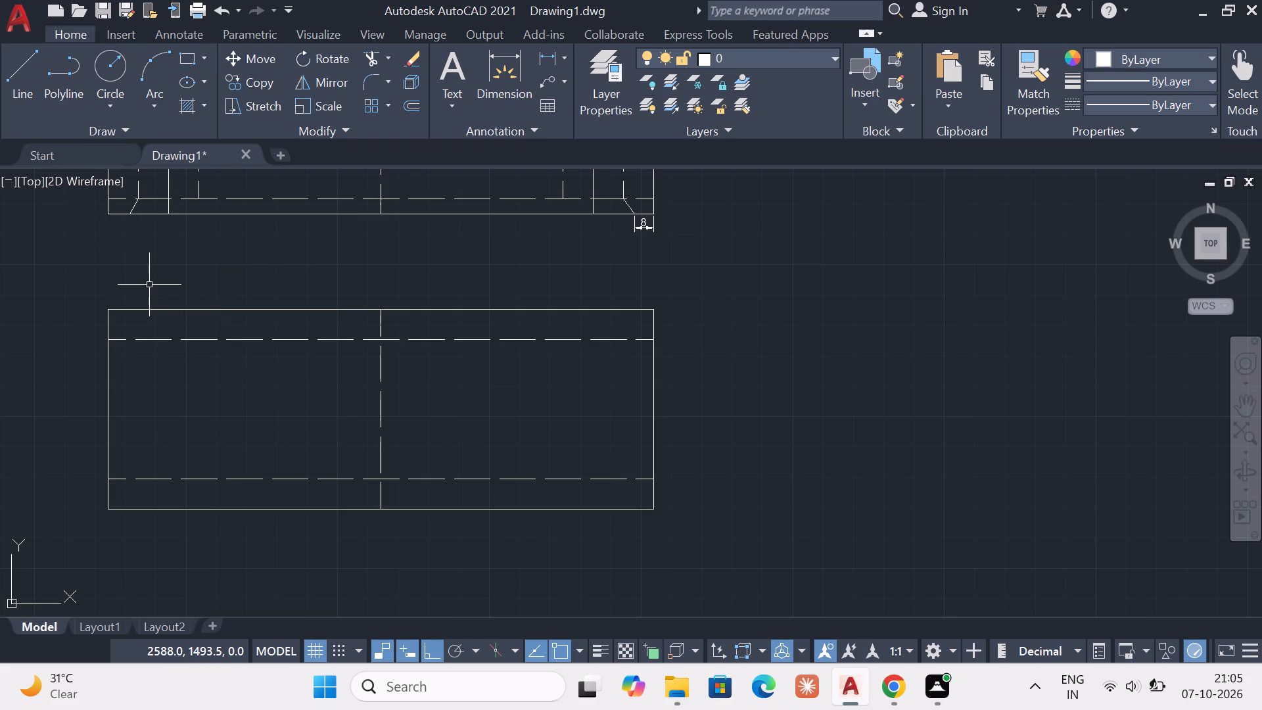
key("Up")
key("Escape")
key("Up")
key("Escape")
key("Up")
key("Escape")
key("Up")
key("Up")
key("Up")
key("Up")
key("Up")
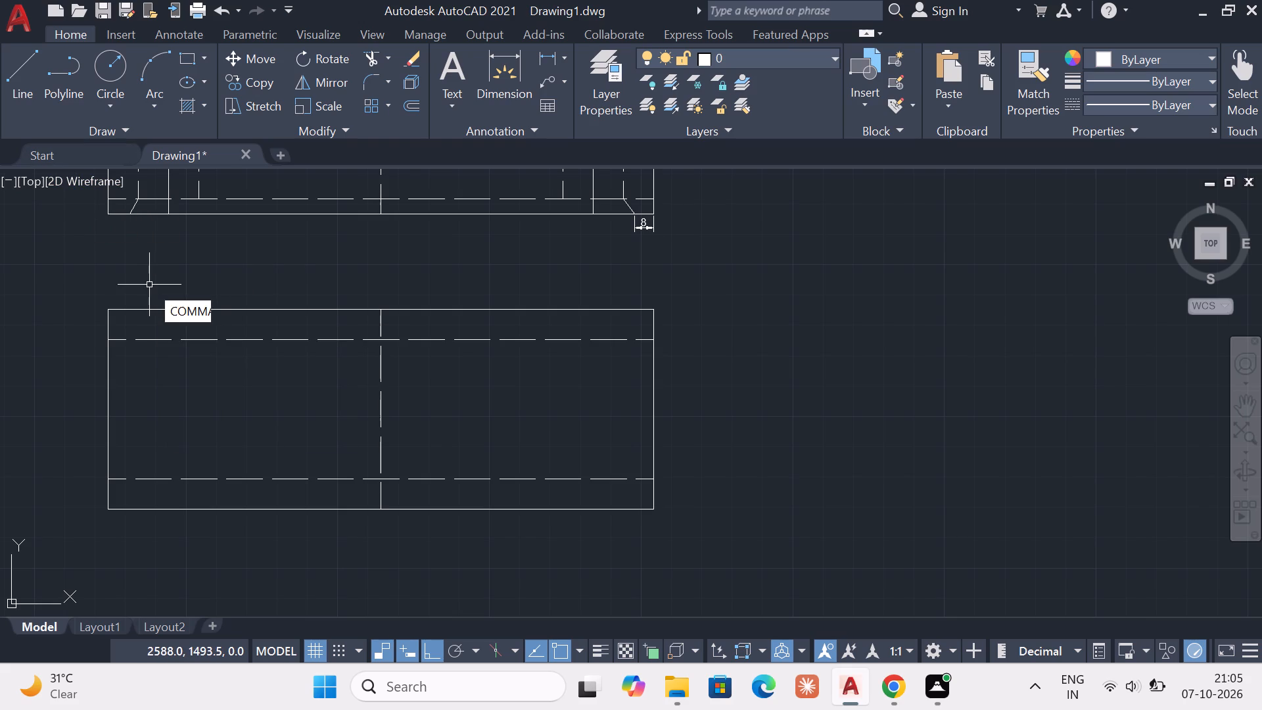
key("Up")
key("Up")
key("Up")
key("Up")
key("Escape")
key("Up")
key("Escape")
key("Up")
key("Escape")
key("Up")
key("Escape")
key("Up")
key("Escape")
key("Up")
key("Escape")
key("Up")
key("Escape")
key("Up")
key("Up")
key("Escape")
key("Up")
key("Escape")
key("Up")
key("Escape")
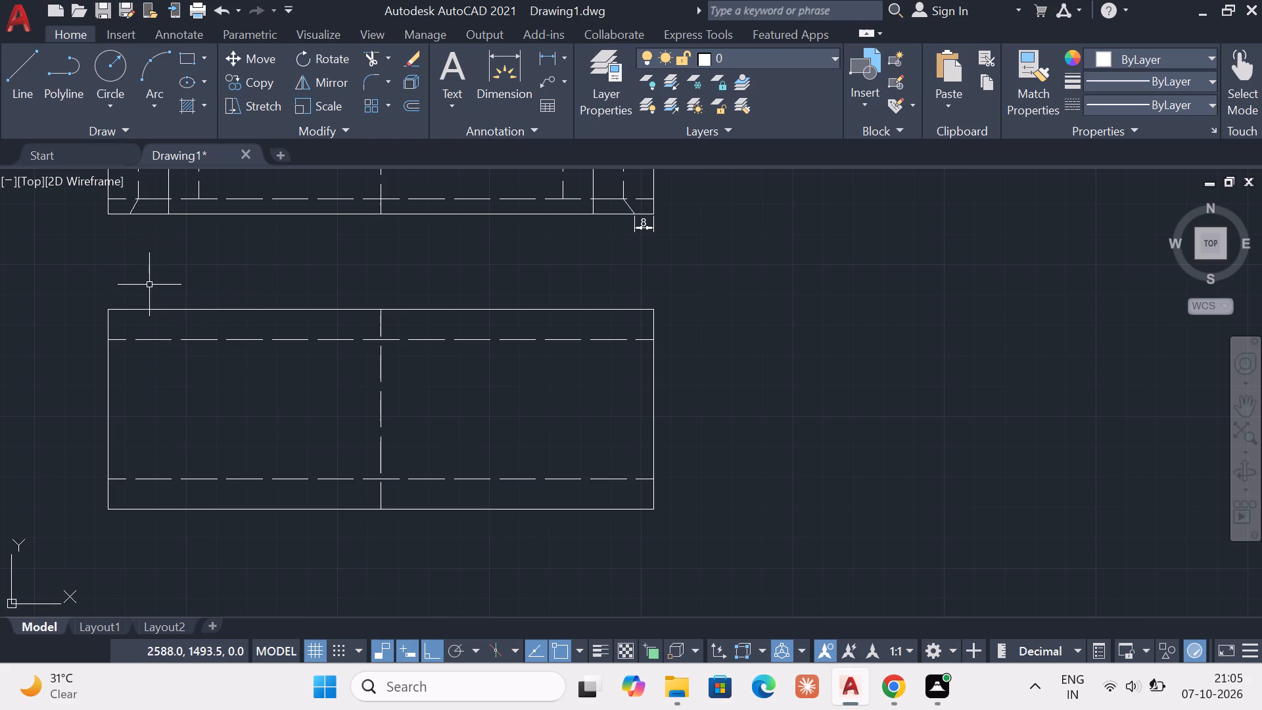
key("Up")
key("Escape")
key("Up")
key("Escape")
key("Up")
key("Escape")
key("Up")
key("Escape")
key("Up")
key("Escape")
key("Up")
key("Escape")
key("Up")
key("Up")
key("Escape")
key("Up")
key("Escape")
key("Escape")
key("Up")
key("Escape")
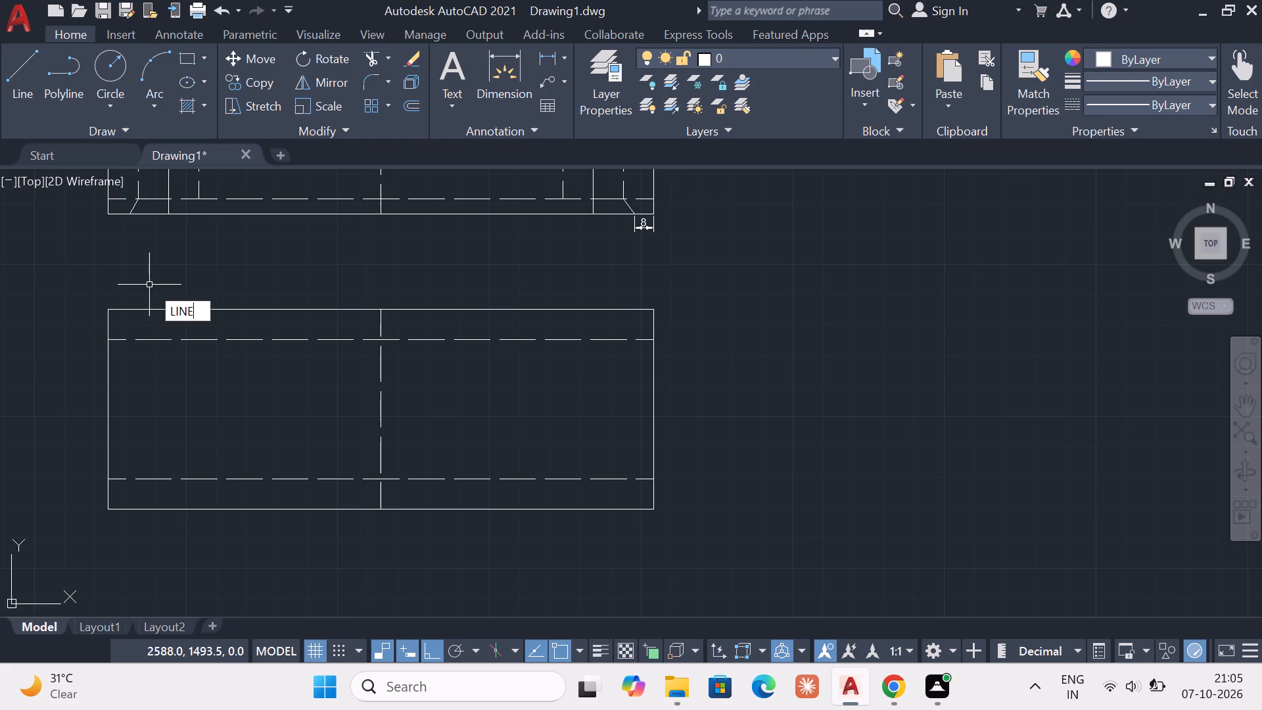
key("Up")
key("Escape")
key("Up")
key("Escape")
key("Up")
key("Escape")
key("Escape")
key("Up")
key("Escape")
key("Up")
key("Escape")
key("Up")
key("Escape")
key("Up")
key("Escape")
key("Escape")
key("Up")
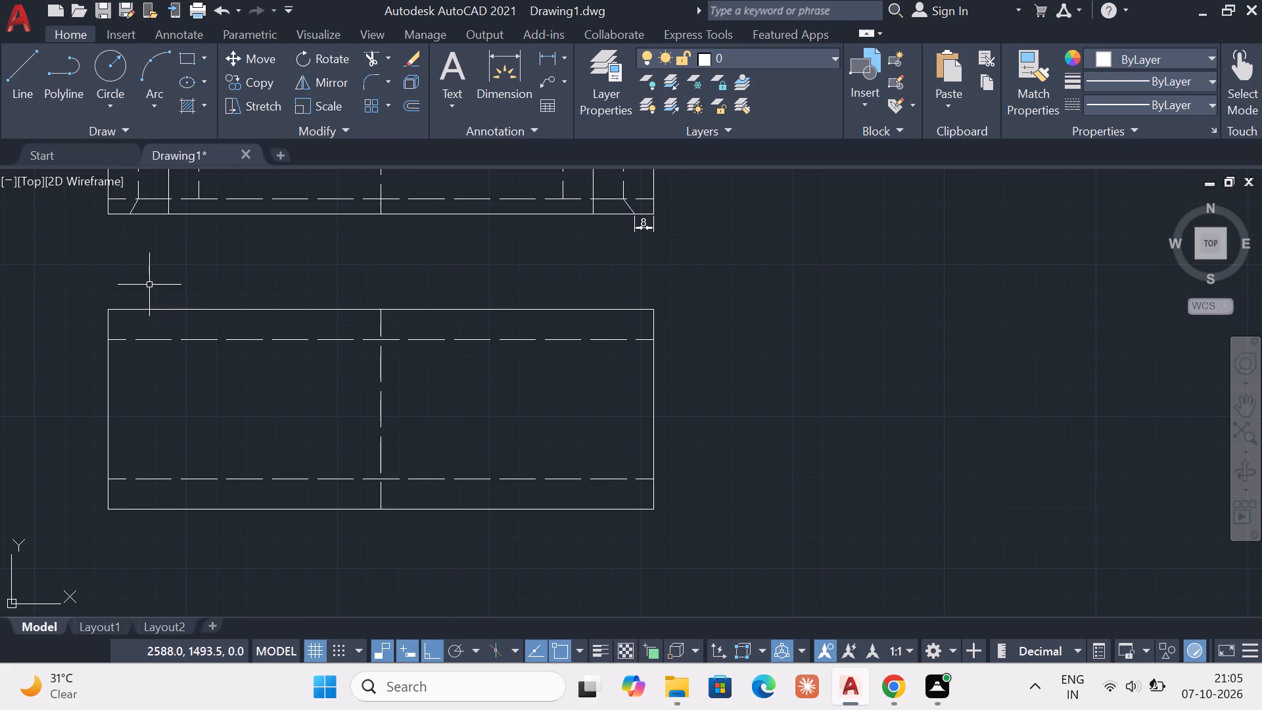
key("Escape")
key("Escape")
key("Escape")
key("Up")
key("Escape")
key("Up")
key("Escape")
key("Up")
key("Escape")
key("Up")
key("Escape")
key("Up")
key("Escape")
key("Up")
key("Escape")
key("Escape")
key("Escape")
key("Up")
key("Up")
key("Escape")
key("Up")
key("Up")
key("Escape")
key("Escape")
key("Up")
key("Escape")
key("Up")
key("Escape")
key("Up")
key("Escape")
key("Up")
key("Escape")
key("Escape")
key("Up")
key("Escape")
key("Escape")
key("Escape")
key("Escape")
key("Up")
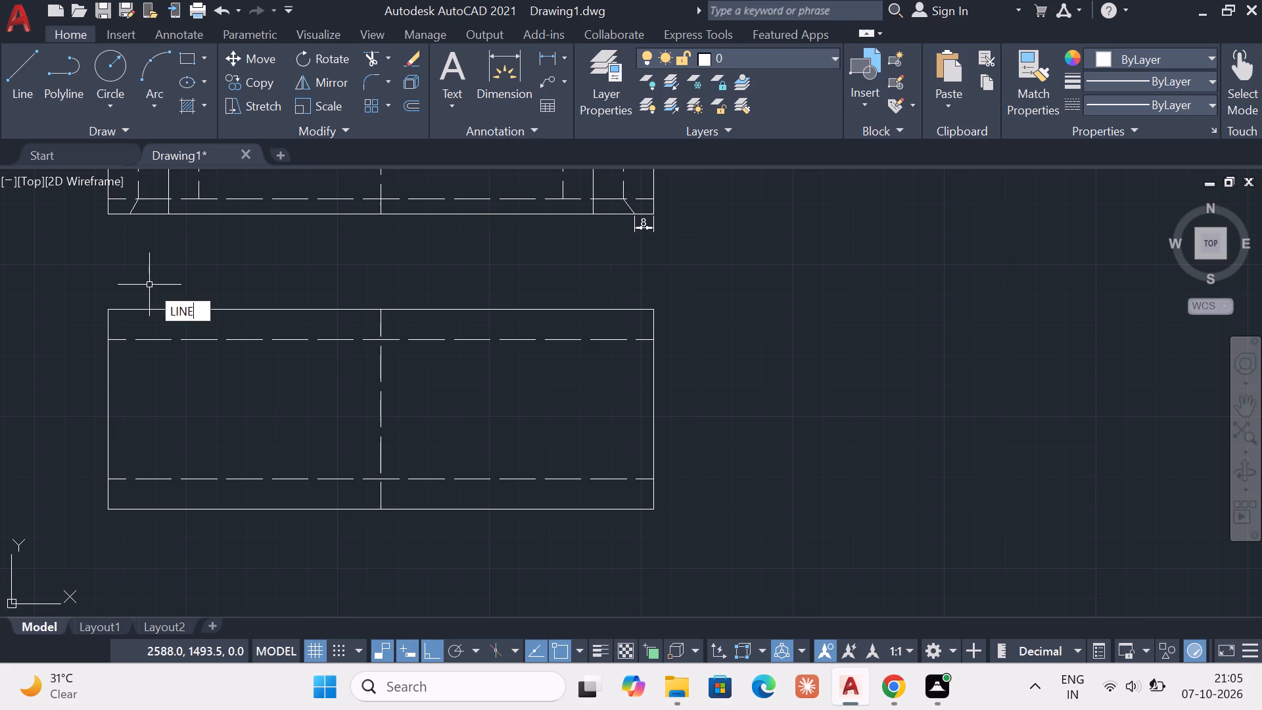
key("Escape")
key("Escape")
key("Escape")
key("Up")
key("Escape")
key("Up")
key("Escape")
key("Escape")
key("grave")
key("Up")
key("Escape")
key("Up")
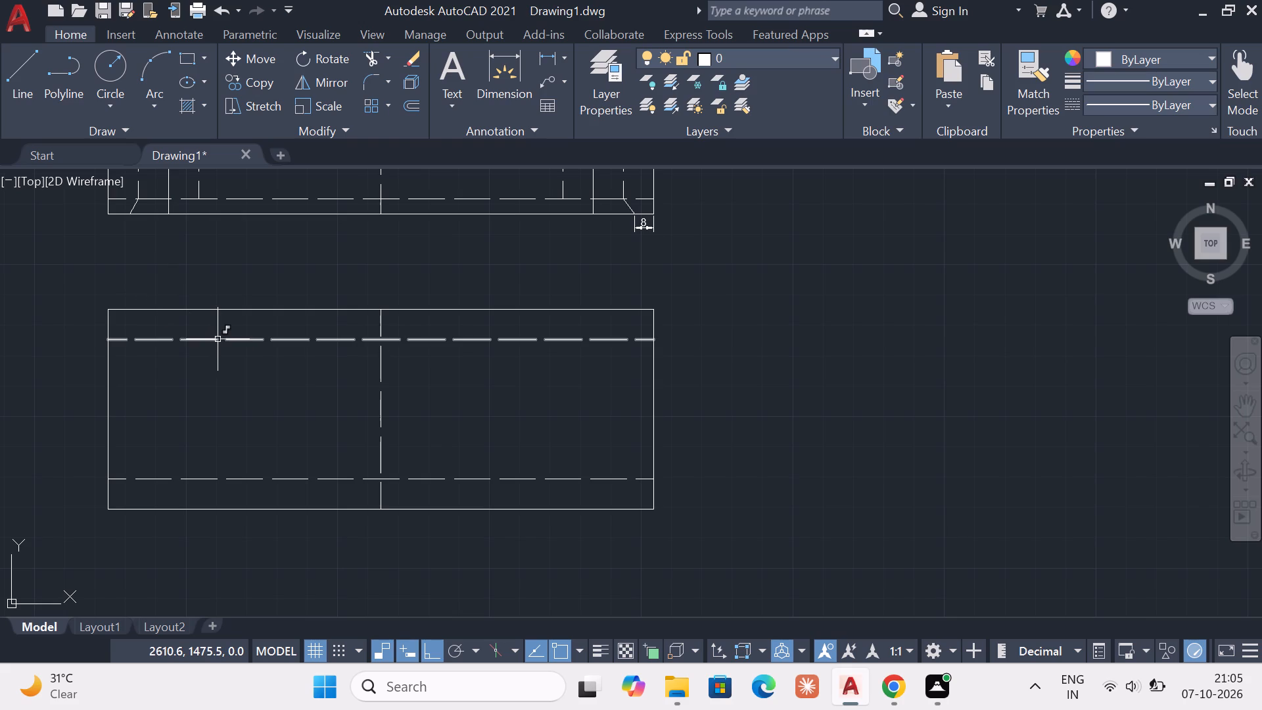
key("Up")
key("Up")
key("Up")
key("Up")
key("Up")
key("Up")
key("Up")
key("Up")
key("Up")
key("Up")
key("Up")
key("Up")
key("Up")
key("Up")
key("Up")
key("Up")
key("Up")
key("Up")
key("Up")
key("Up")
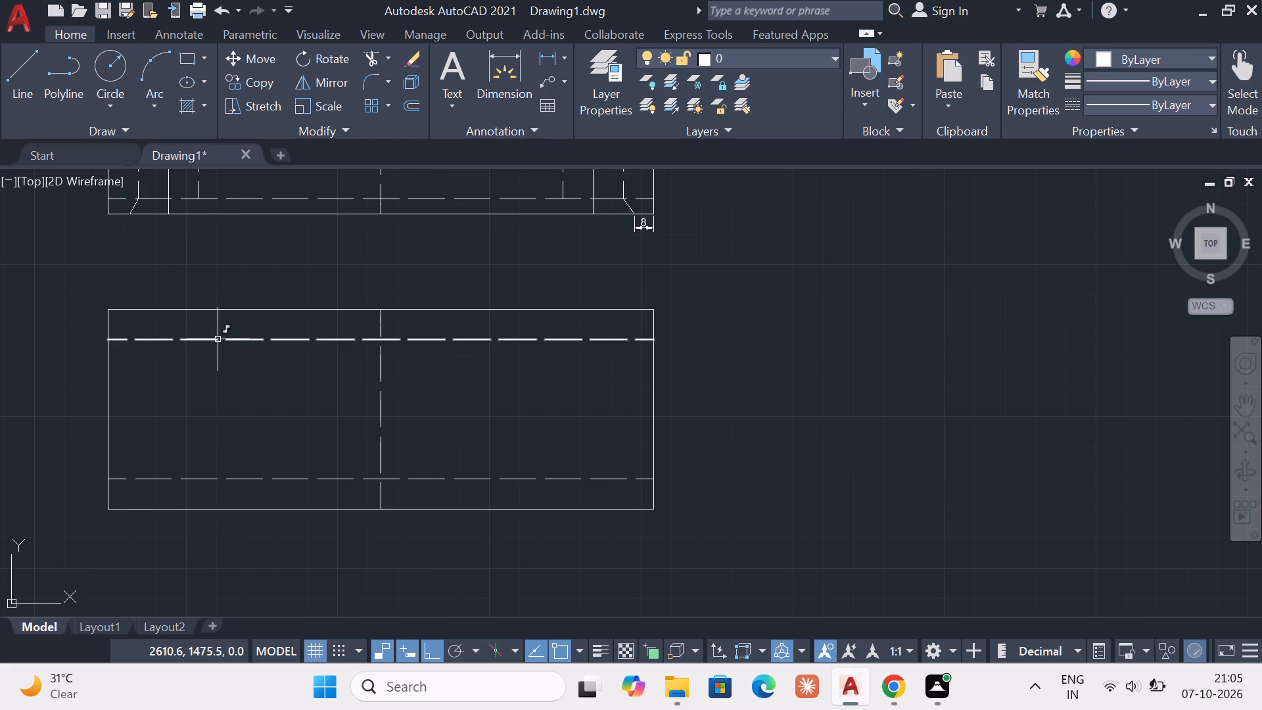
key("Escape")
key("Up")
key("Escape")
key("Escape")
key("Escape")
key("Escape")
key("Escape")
Draw a vertical line across the second view from its top edge to its bottom edge, 10 units inside the left edge.
left_click(24, 84)
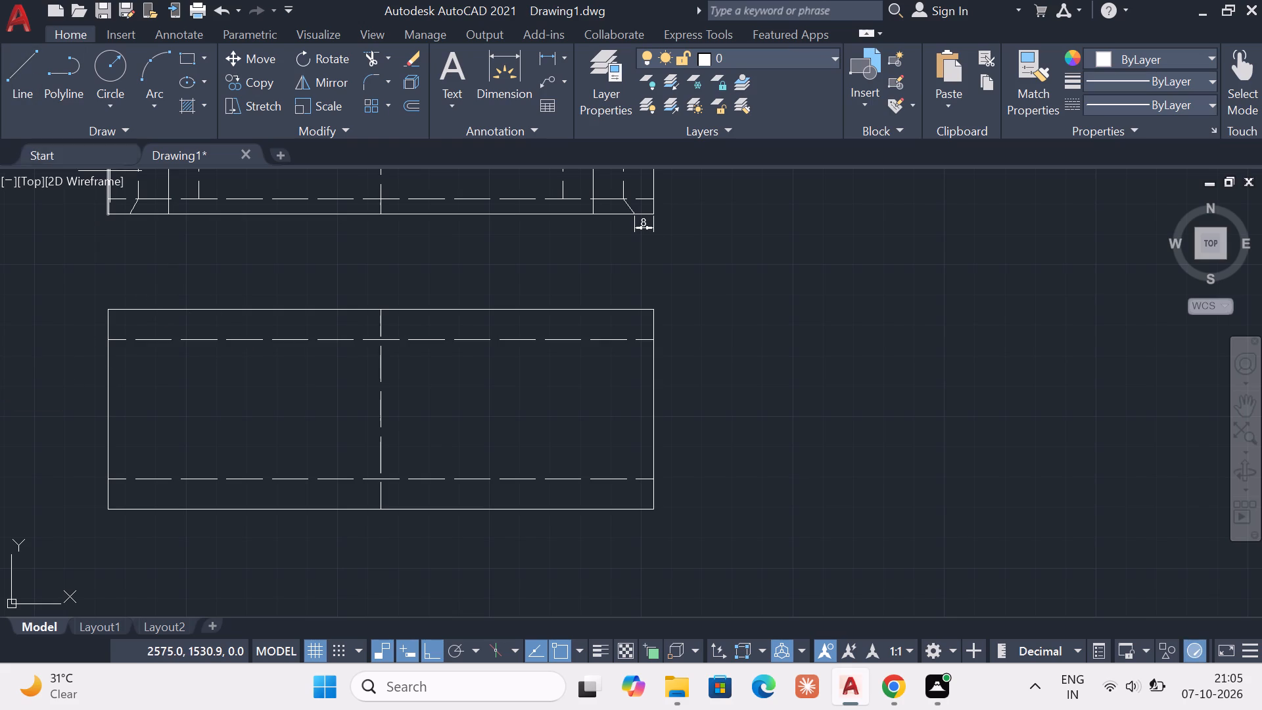
left_click(138, 310)
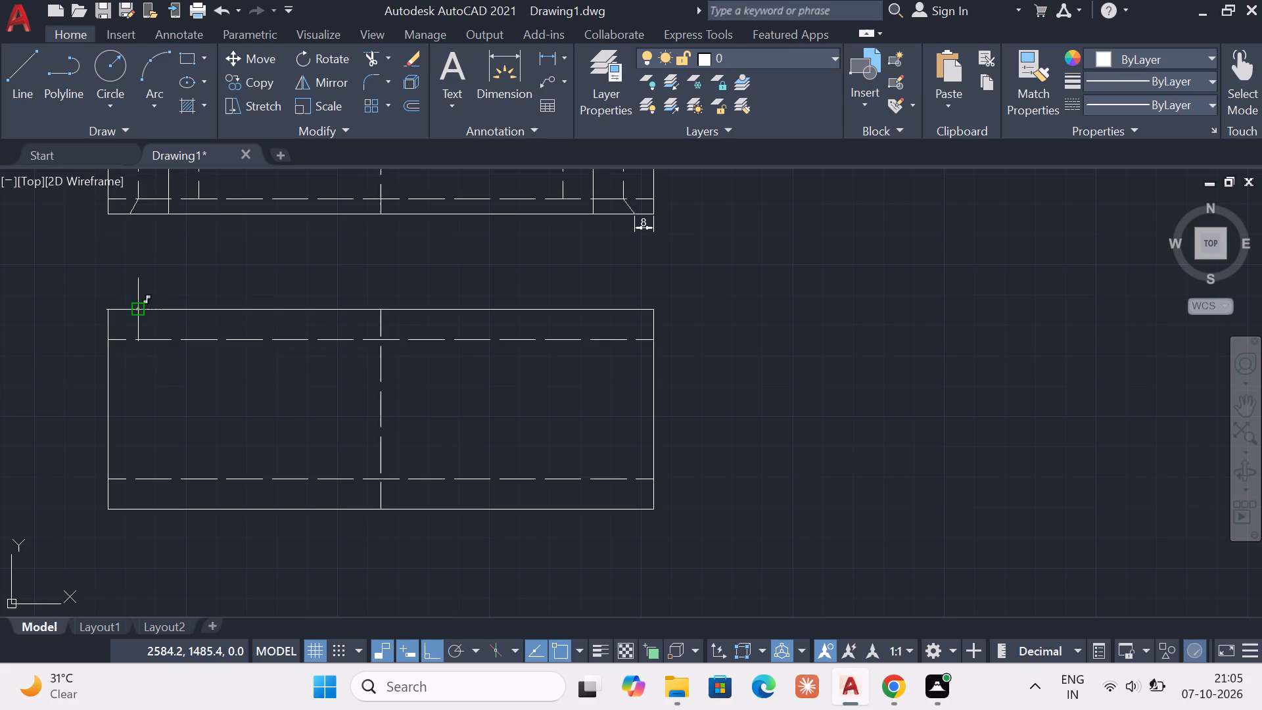
left_click(139, 509)
key("Escape")
key("Up")
key("Escape")
key("Escape")
key("Escape")
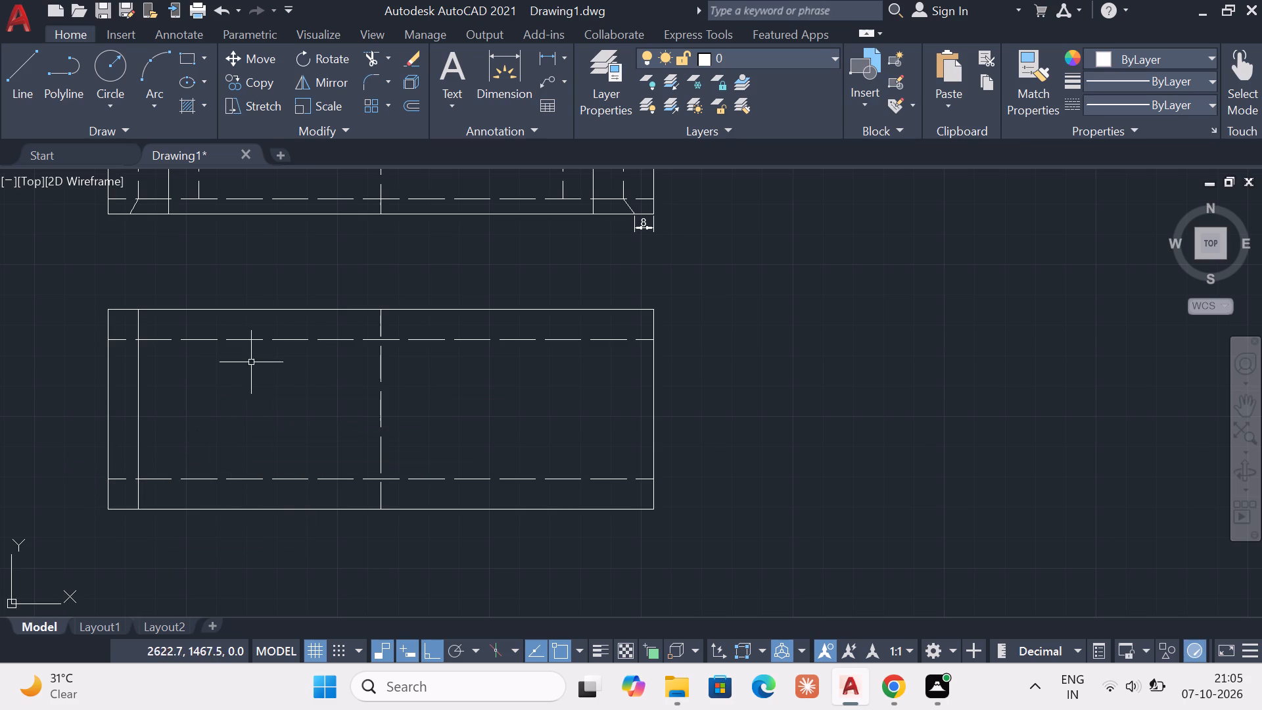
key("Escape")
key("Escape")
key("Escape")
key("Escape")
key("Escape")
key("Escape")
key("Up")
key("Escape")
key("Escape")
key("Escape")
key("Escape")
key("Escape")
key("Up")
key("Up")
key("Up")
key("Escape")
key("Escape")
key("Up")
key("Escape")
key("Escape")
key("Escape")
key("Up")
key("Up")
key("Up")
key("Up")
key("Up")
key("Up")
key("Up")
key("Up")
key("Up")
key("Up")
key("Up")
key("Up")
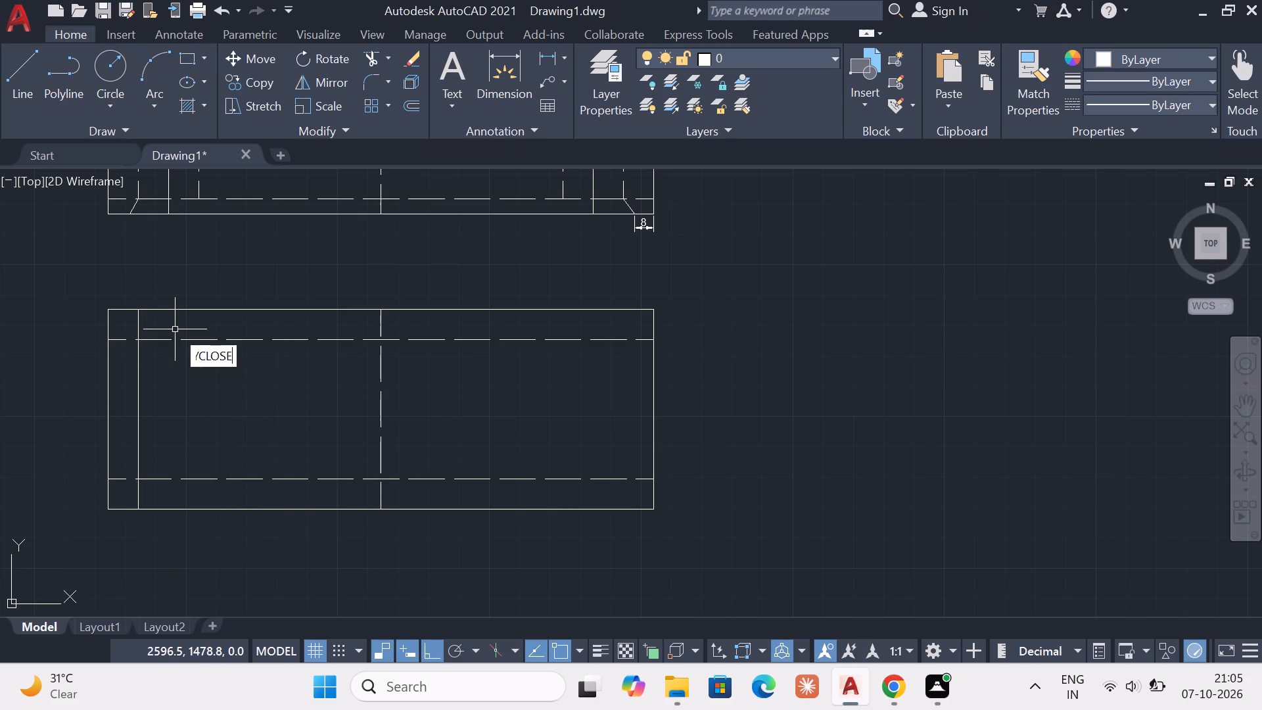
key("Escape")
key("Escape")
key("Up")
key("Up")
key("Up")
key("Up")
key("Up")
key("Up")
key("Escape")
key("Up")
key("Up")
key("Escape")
Change the linetype of the vertical line near the second view's left edge to the dashed ACAD_ISO02W100.
left_click(136, 387)
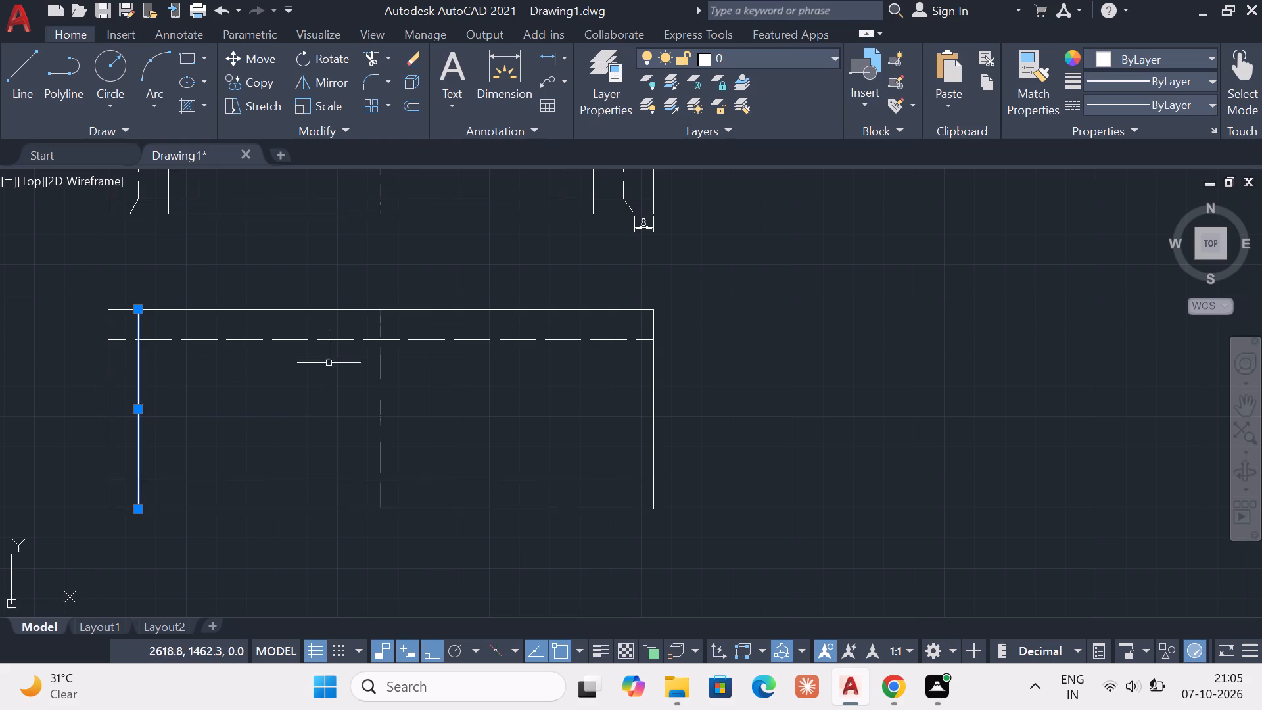
left_click(1117, 104)
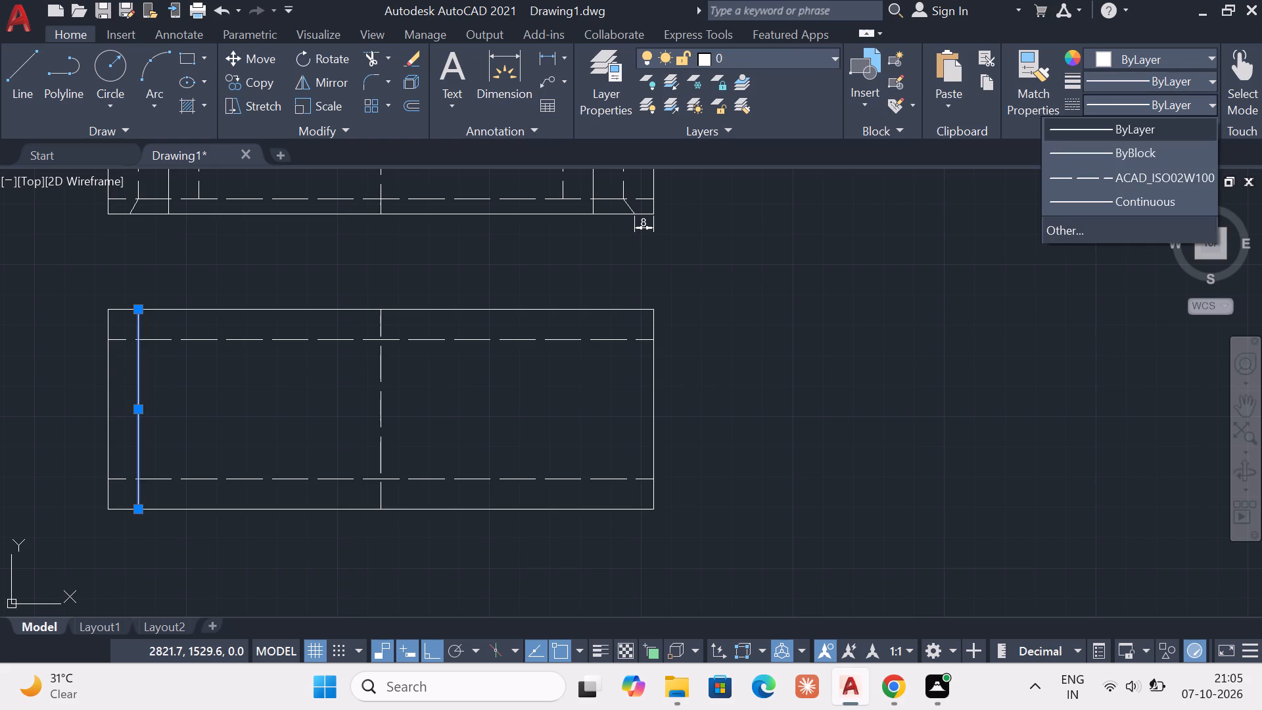
left_click(1104, 173)
key("Escape")
key("Escape")
key("Up")
key("Escape")
key("Escape")
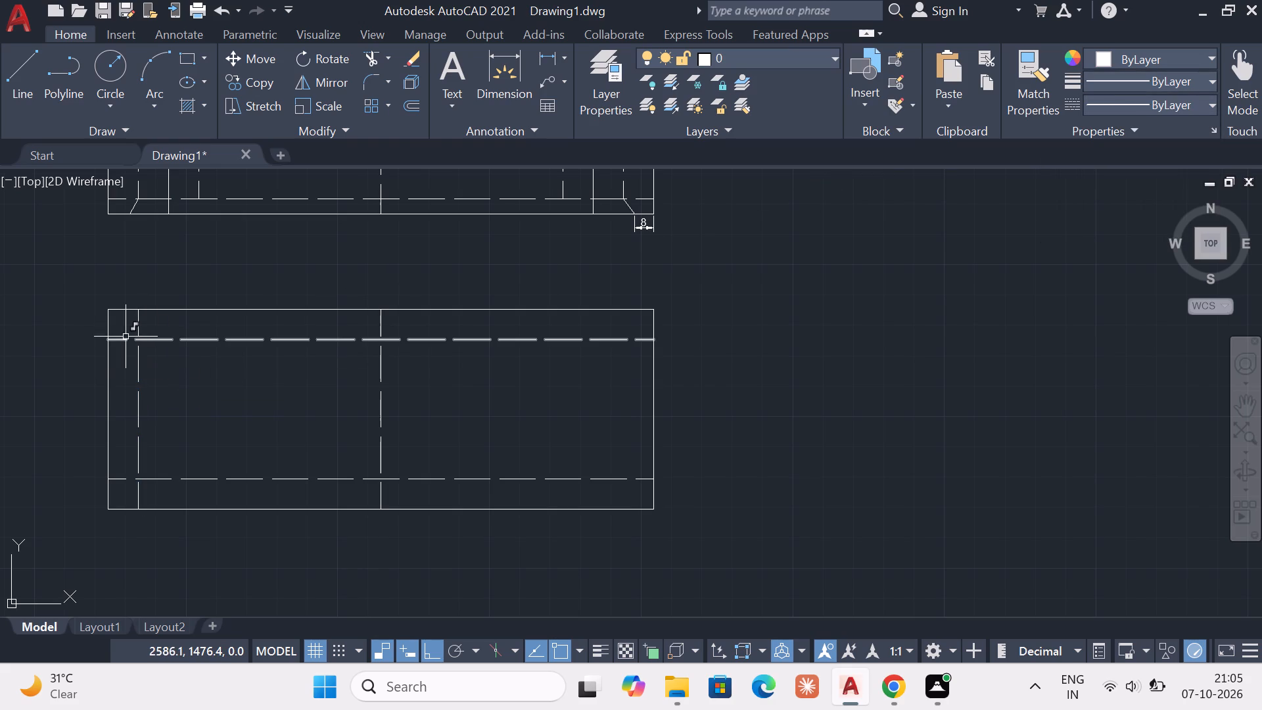
key("Escape")
key("Escape")
key("Escape")
key("Escape")
Trim the ends of the left vertical and upper horizontal dashed lines that extend past their intersection near the second view's top-left corner.
type("tr")
key("Return")
key("Return")
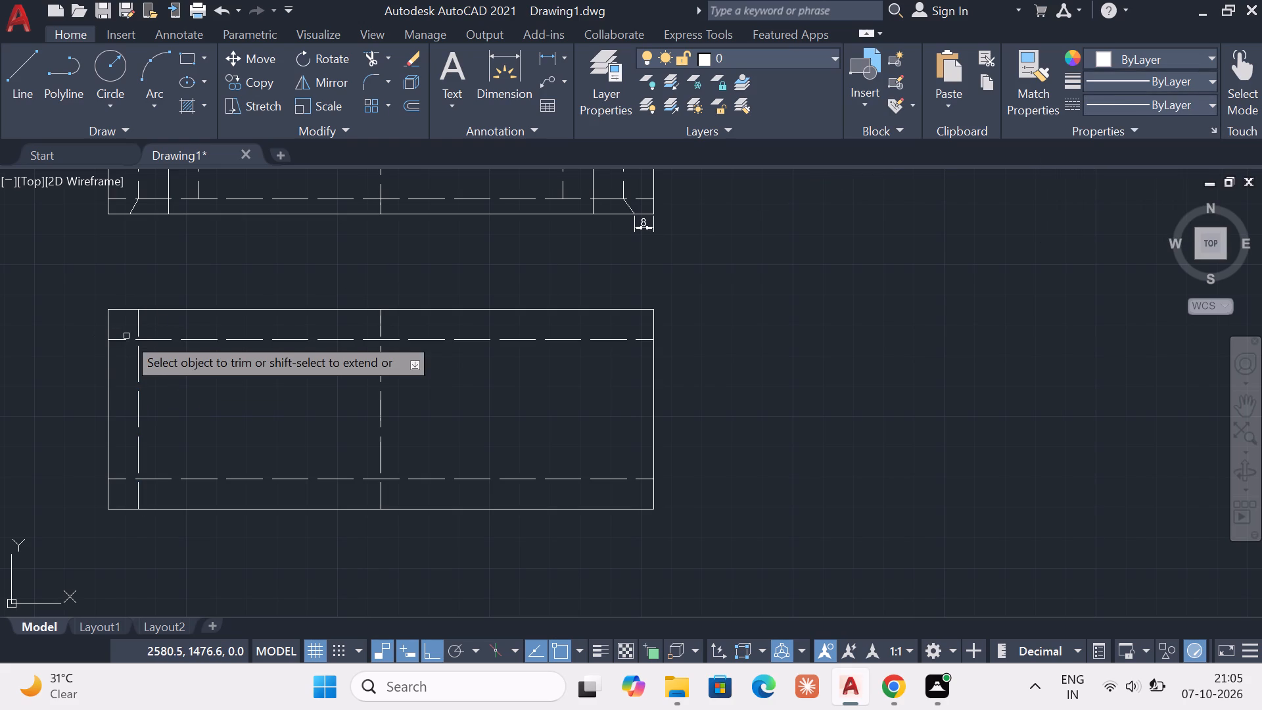
left_click(140, 327)
key("Up")
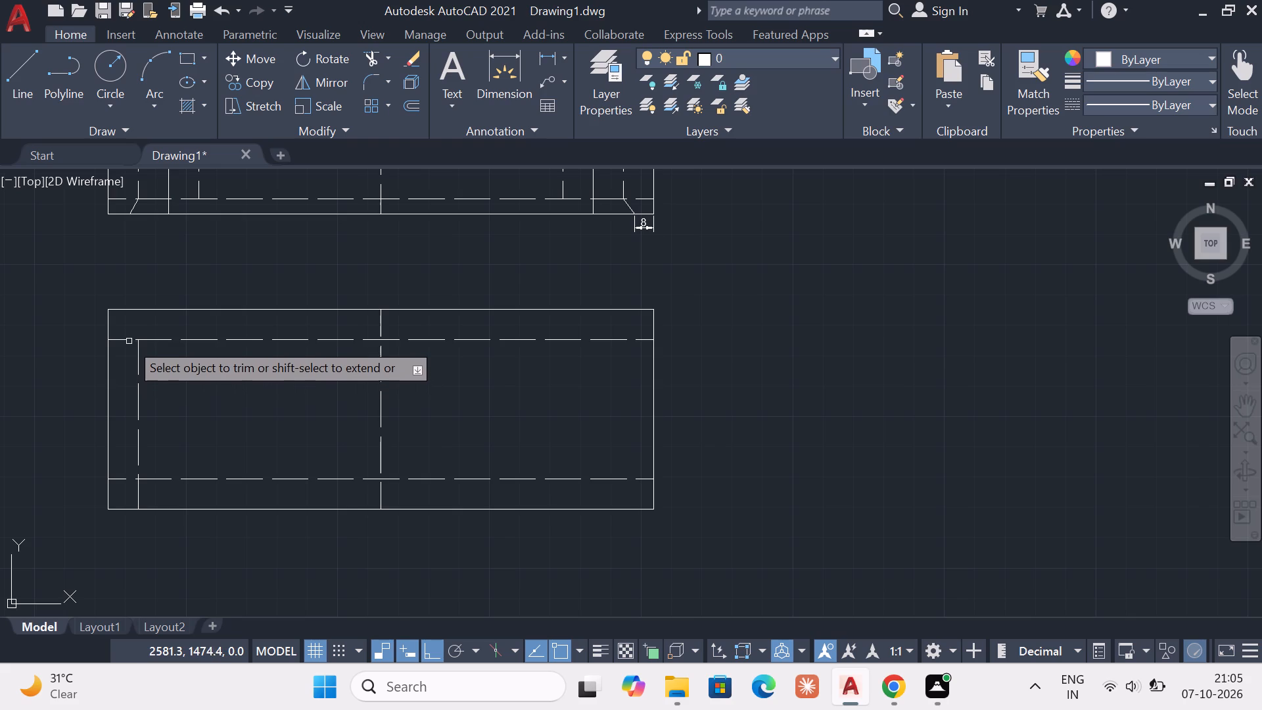
key("Up")
left_click(129, 341)
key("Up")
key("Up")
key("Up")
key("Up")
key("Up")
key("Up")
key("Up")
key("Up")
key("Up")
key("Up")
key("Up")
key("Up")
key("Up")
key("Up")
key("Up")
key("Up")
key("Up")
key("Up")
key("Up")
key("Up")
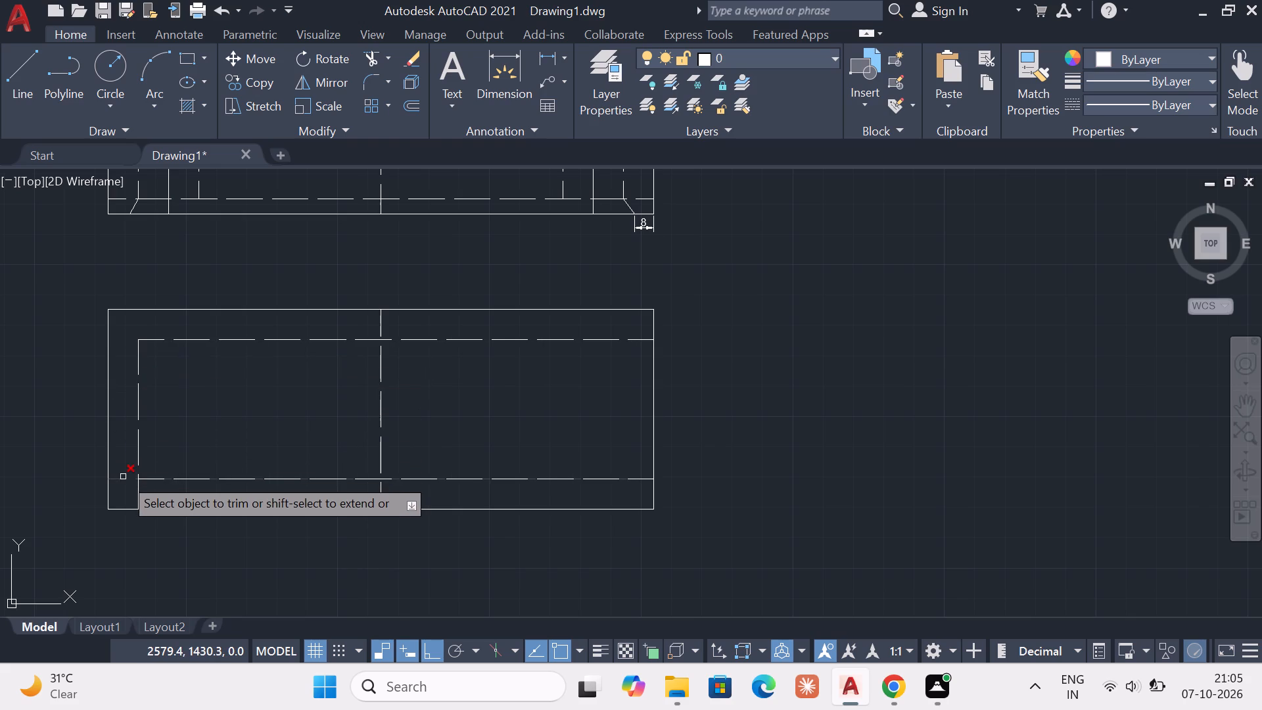
Trim the ends of the left vertical and lower horizontal dashed lines that extend past their intersection near the second view's bottom-left corner.
left_click(123, 477)
key("Up")
key("Up")
left_click(140, 490)
key("Escape")
key("Up")
key("Escape")
key("Up")
key("Up")
key("Escape")
key("Up")
key("Escape")
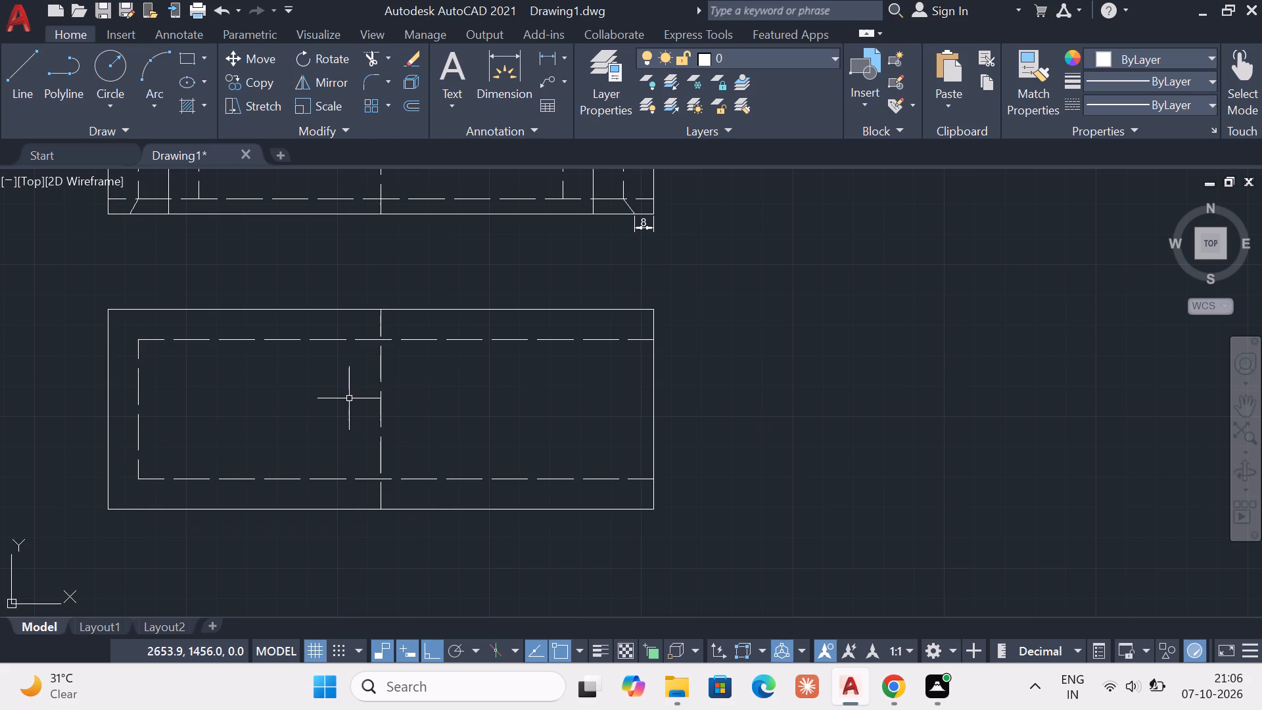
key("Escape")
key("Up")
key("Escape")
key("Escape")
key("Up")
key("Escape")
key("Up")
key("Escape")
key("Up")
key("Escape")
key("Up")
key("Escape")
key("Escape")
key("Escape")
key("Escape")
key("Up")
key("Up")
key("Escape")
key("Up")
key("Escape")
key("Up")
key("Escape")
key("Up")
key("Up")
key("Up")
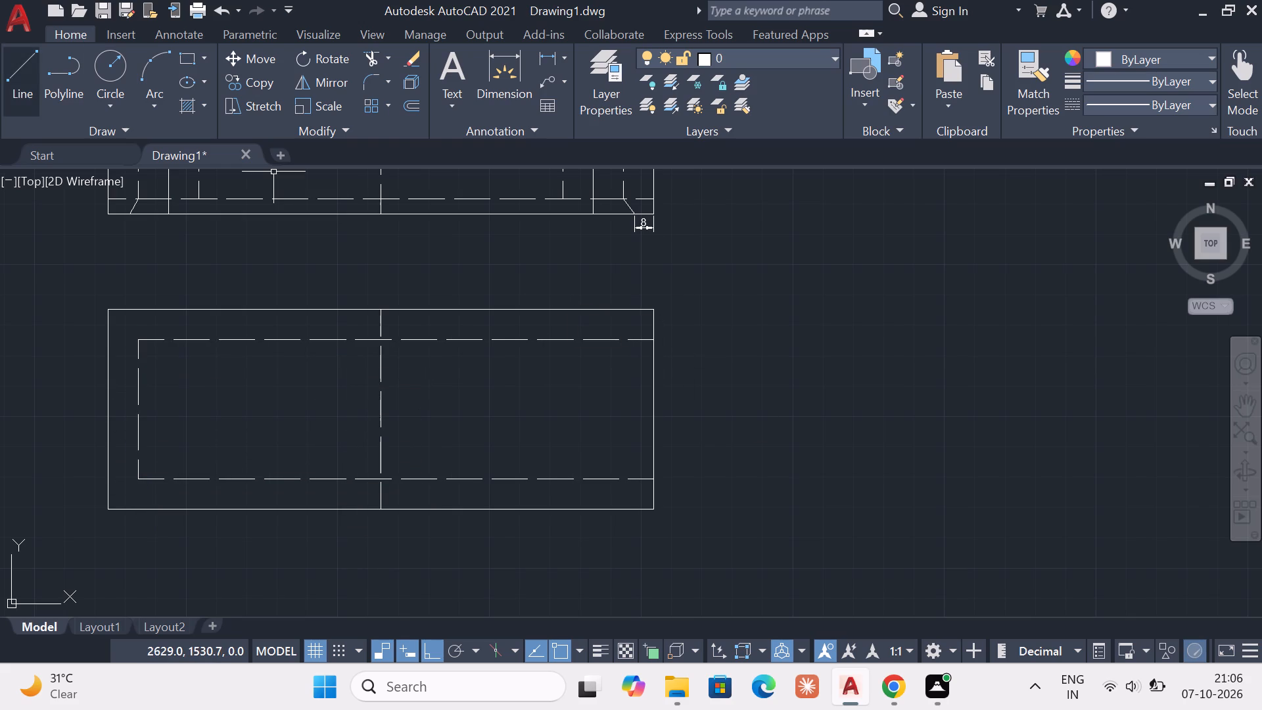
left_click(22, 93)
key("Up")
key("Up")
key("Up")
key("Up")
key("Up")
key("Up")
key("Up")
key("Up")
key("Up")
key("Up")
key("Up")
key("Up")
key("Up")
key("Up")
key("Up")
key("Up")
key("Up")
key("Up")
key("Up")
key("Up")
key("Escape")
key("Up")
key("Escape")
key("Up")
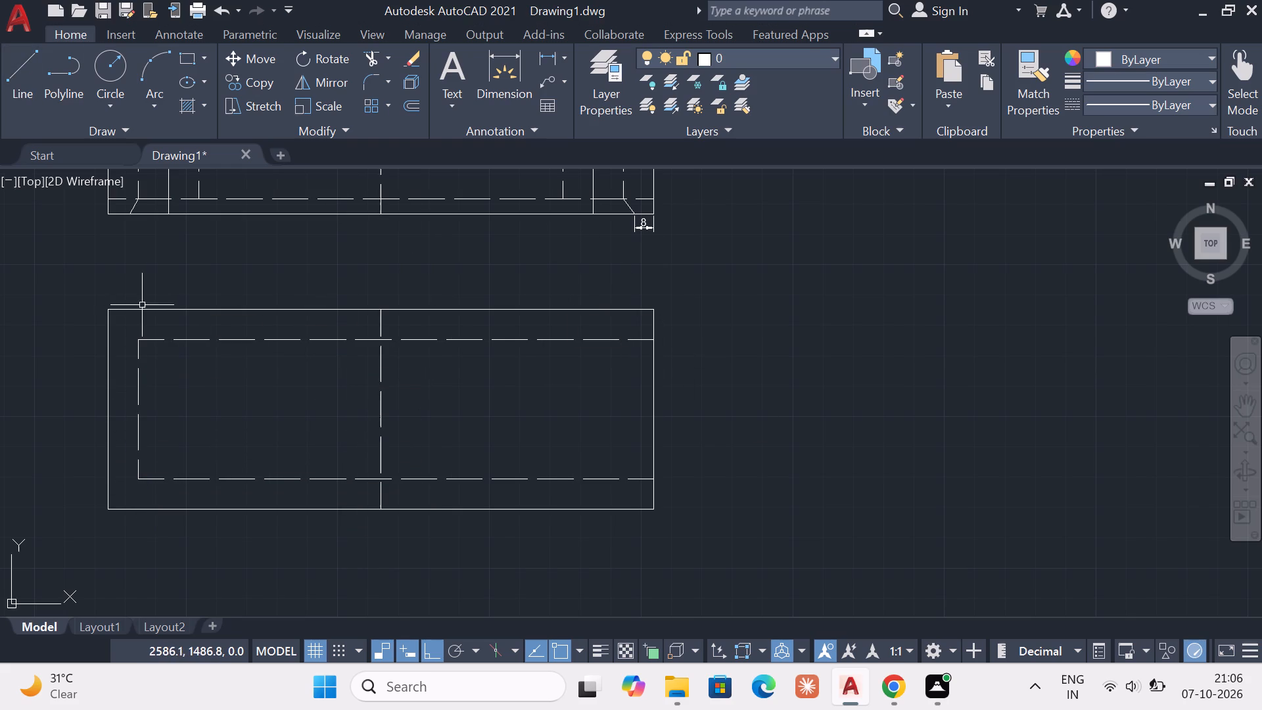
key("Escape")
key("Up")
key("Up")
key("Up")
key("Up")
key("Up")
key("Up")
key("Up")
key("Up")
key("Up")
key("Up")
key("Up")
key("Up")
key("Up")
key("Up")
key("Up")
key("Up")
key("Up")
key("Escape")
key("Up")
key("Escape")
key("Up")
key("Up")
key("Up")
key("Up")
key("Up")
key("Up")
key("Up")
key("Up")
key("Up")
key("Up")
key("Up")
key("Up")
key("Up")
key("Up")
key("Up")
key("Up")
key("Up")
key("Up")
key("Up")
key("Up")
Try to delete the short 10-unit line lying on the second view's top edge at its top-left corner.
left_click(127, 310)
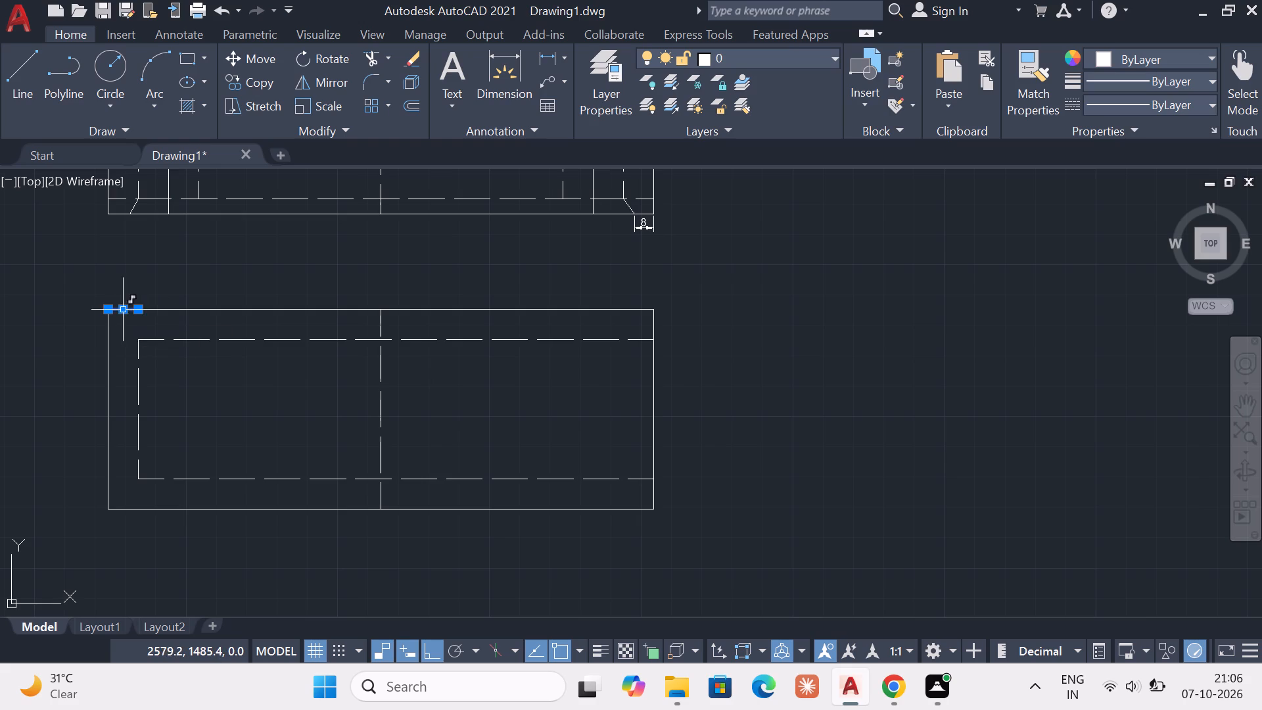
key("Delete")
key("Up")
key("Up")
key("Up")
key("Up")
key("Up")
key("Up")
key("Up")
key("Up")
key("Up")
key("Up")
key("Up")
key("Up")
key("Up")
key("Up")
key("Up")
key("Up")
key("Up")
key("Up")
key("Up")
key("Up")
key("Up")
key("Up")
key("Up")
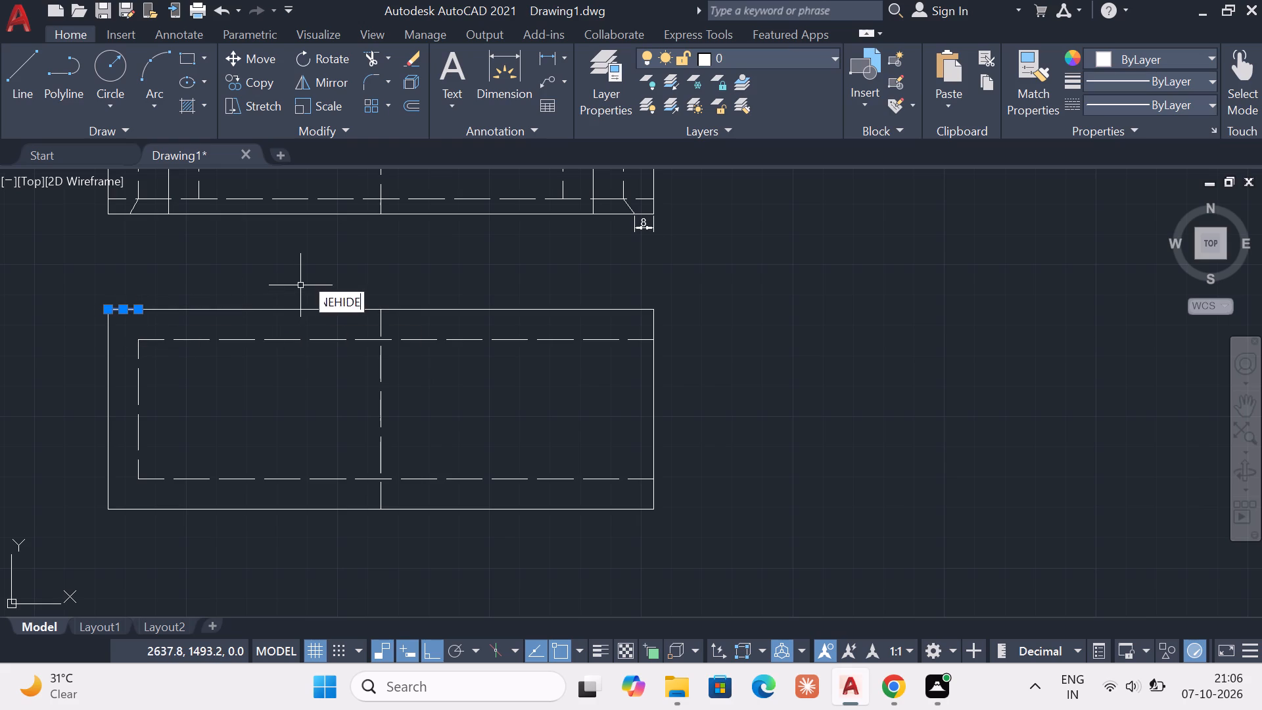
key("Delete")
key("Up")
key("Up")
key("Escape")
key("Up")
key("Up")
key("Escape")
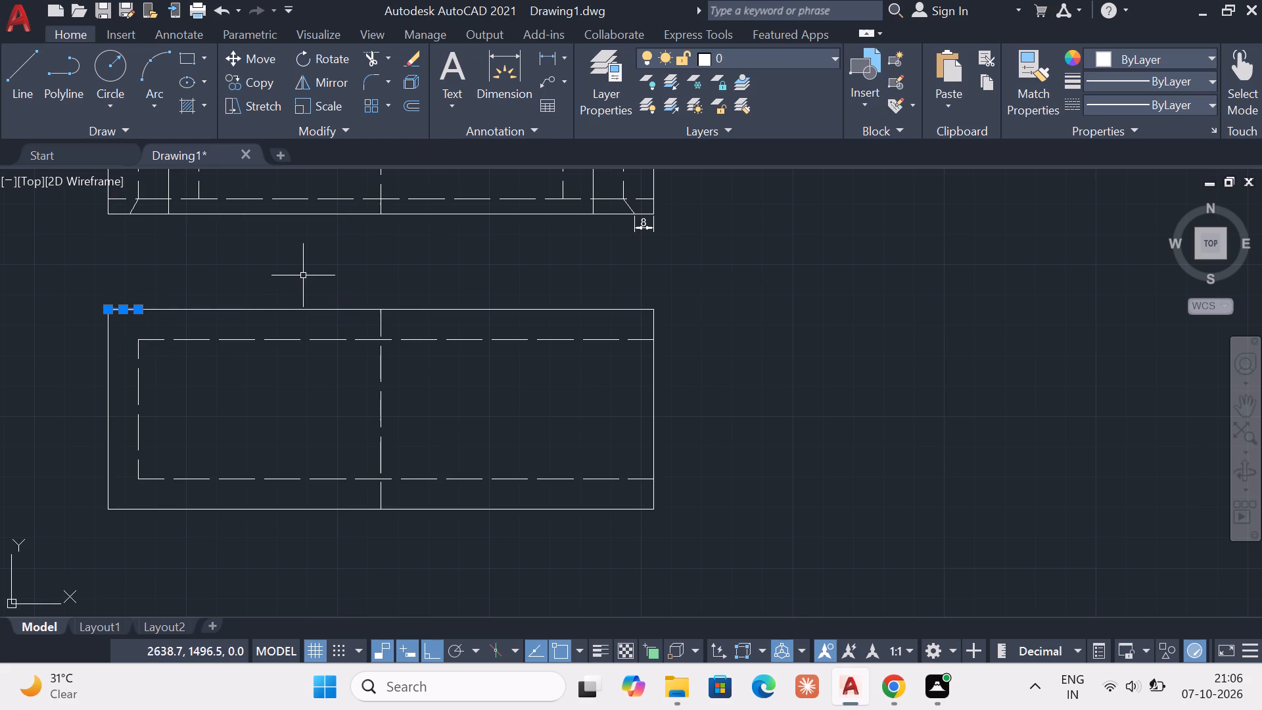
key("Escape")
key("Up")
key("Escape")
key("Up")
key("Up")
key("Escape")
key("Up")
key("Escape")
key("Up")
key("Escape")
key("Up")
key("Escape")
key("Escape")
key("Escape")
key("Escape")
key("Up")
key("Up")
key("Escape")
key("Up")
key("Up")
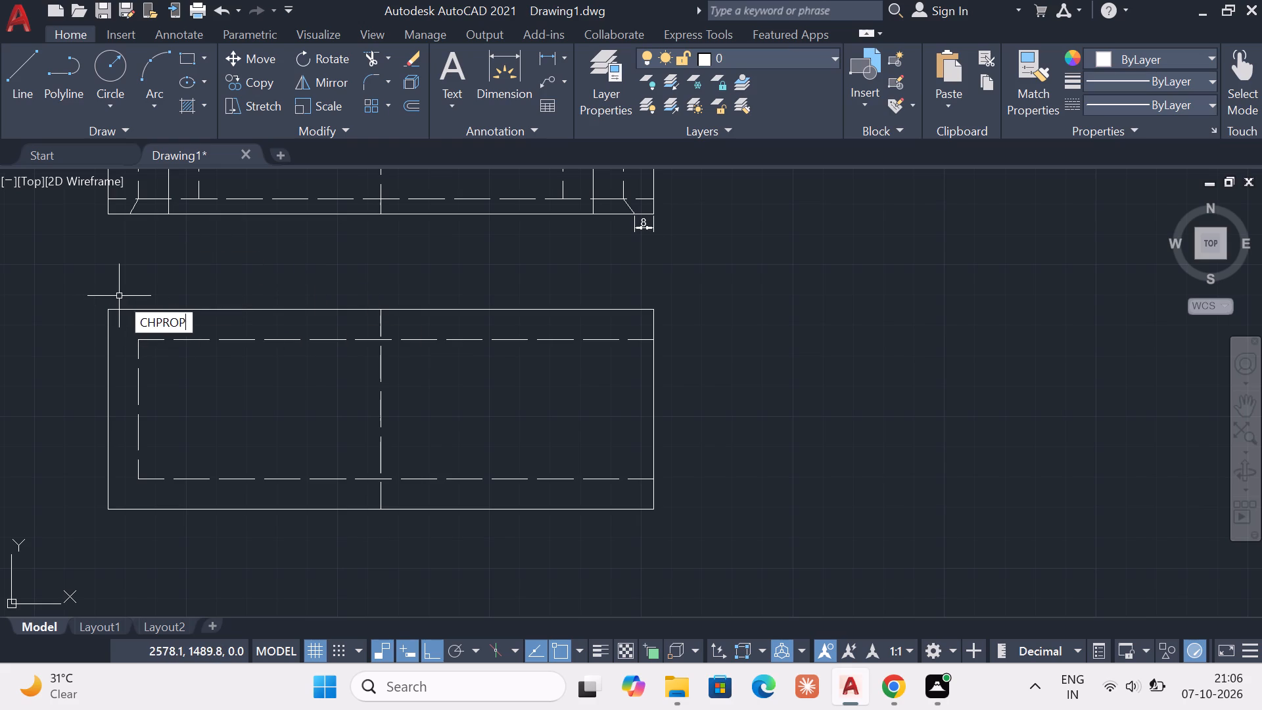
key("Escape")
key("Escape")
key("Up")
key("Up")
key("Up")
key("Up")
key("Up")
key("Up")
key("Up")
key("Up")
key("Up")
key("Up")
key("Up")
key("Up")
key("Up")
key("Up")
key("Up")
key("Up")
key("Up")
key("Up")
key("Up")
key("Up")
Delete the short line lying on the second view's top edge at its top-left corner.
left_click(126, 308)
key("Delete")
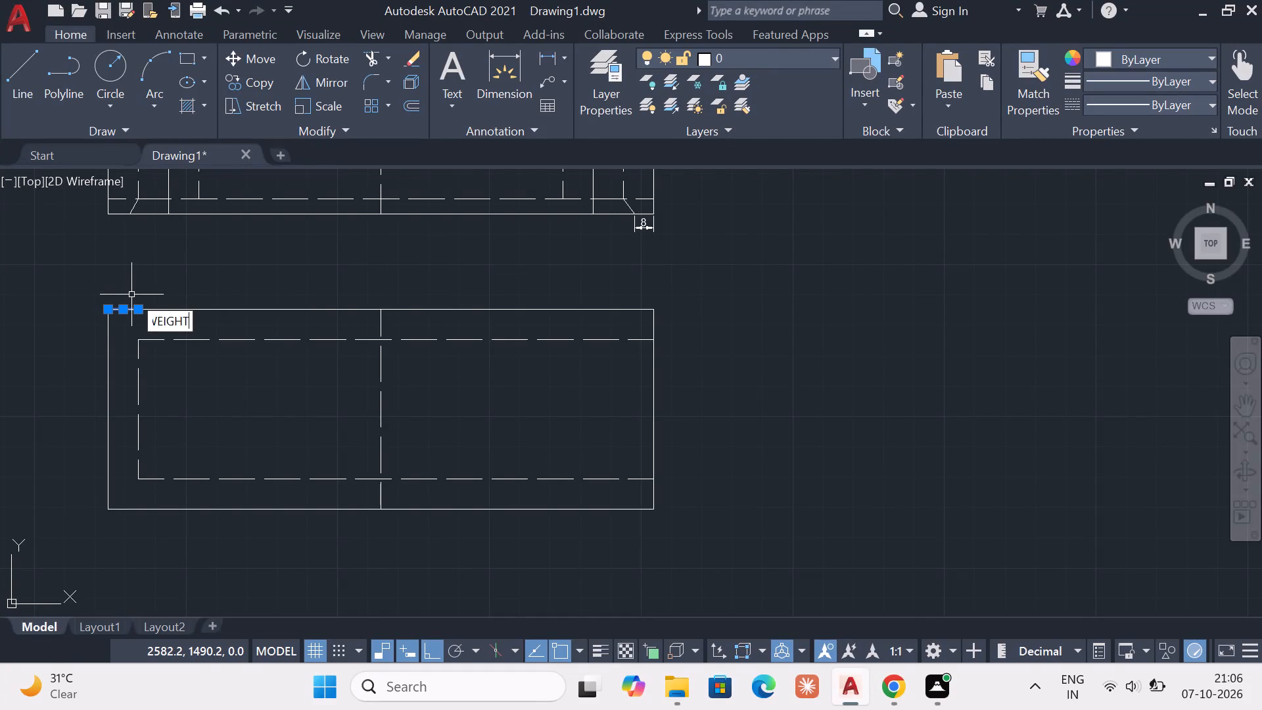
key("Up")
key("Up")
key("Up")
key("Up")
key("Up")
key("Up")
key("Up")
key("Up")
key("Up")
key("Up")
key("Up")
key("Up")
key("Up")
key("Up")
key("Up")
key("Up")
key("Up")
key("Up")
key("Up")
key("Up")
key("Up")
key("Up")
key("Up")
key("Up")
key("Up")
key("Up")
key("Up")
key("Up")
key("Up")
key("Up")
key("Up")
key("Up")
key("Up")
key("Up")
key("Up")
key("Up")
key("Up")
key("Up")
key("Up")
key("Up")
key("Delete")
key("Escape")
key("Up")
key("Up")
key("Up")
key("Up")
key("Up")
key("Up")
key("Up")
key("Escape")
key("Up")
key("Up")
key("Up")
key("Up")
key("Up")
key("Up")
key("Up")
key("Up")
key("Up")
key("Up")
key("Up")
key("Up")
key("Up")
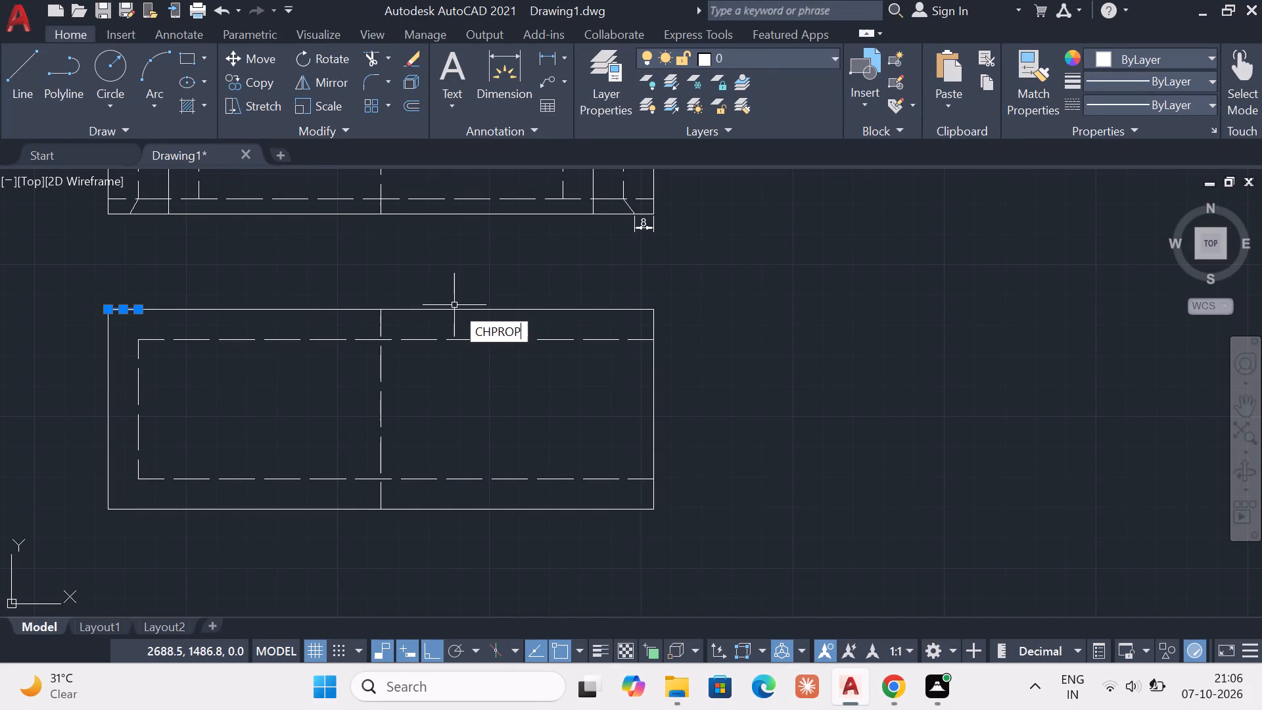
key("Delete")
key("Escape")
key("Up")
key("Delete")
key("Escape")
key("Up")
key("Delete")
key("Escape")
key("Up")
key("Delete")
key("Escape")
key("Up")
key("Delete")
key("Escape")
key("Up")
key("Delete")
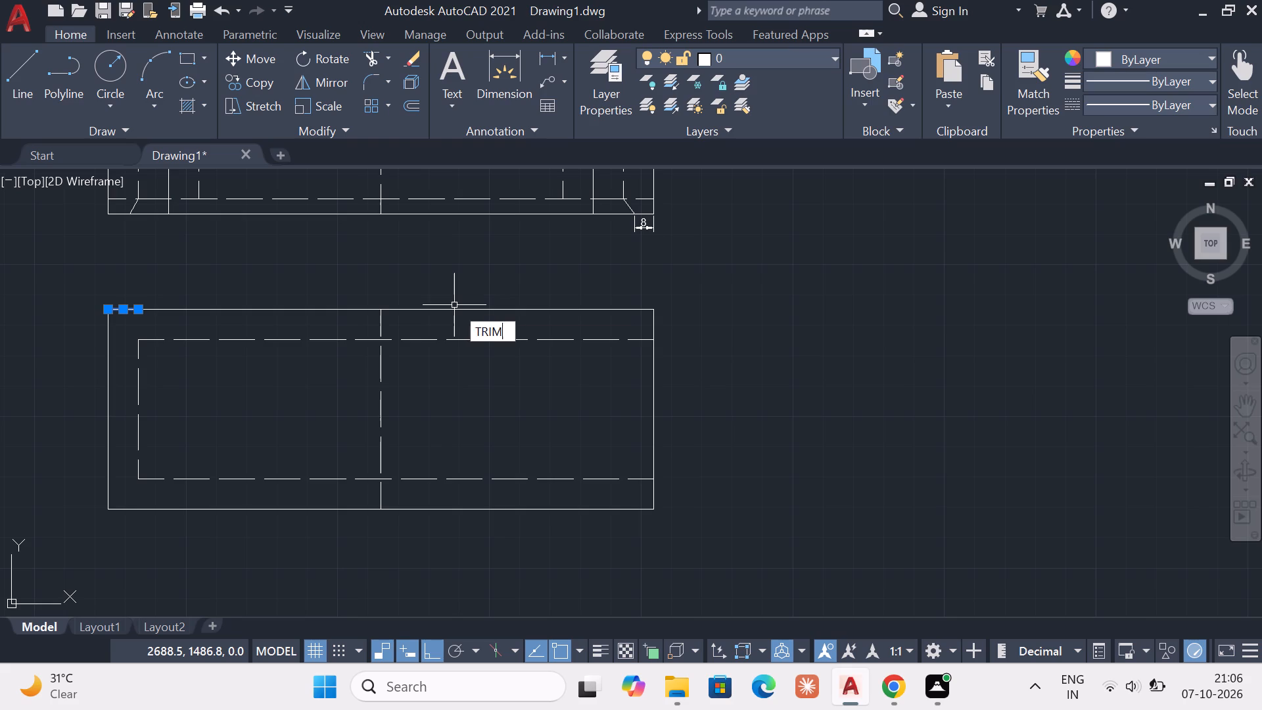
key("Escape")
key("Up")
key("Delete")
key("Escape")
key("Up")
key("Delete")
key("Escape")
key("Up")
key("Delete")
key("Escape")
key("Up")
key("Delete")
key("Escape")
key("Up")
key("Delete")
key("Escape")
key("Up")
key("Delete")
key("Escape")
key("Up")
key("Delete")
key("Escape")
key("Up")
key("Delete")
key("Escape")
key("Up")
key("Escape")
key("Delete")
key("Up")
key("Escape")
key("Up")
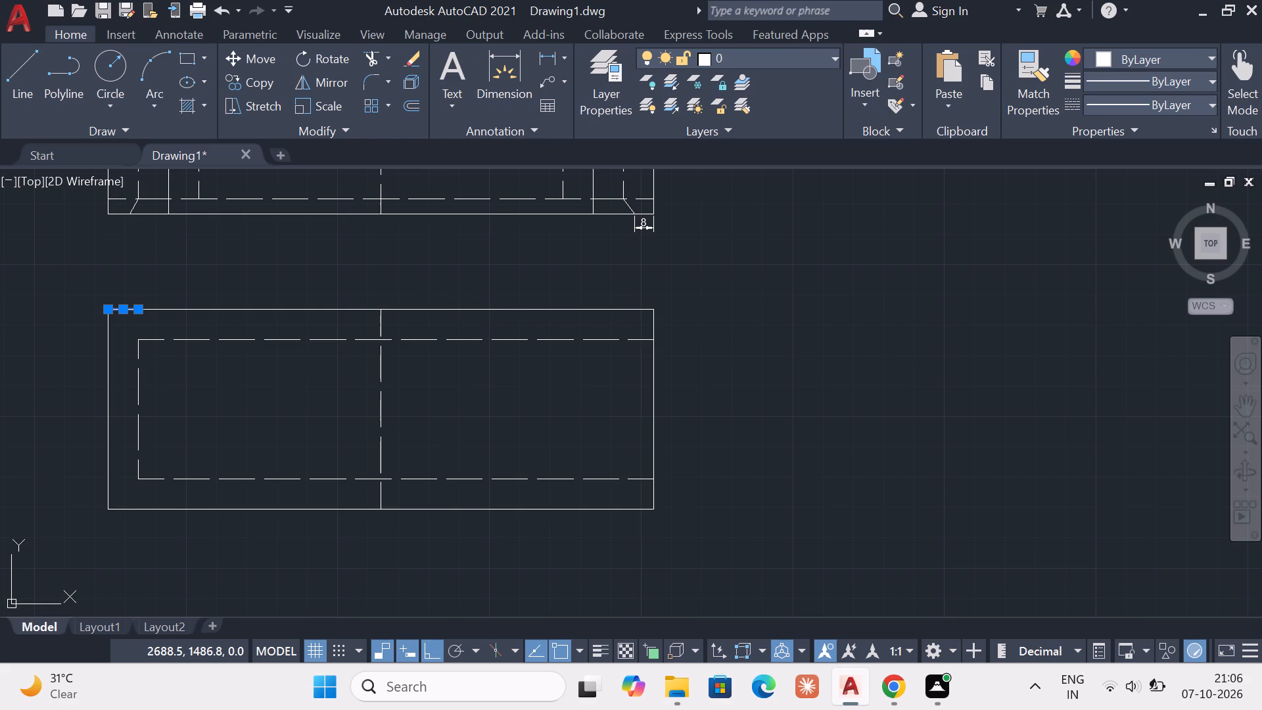
key("Delete")
key("BackSpace")
key("Delete")
key("Escape")
key("Delete")
key("Escape")
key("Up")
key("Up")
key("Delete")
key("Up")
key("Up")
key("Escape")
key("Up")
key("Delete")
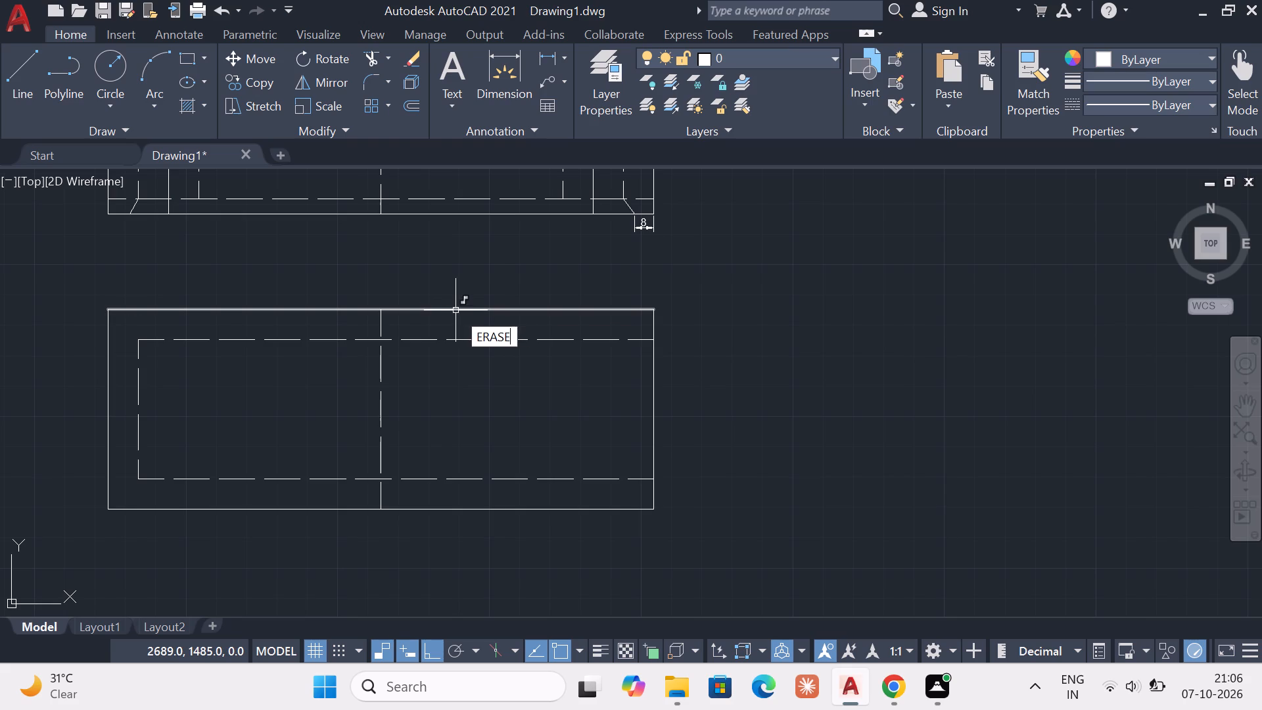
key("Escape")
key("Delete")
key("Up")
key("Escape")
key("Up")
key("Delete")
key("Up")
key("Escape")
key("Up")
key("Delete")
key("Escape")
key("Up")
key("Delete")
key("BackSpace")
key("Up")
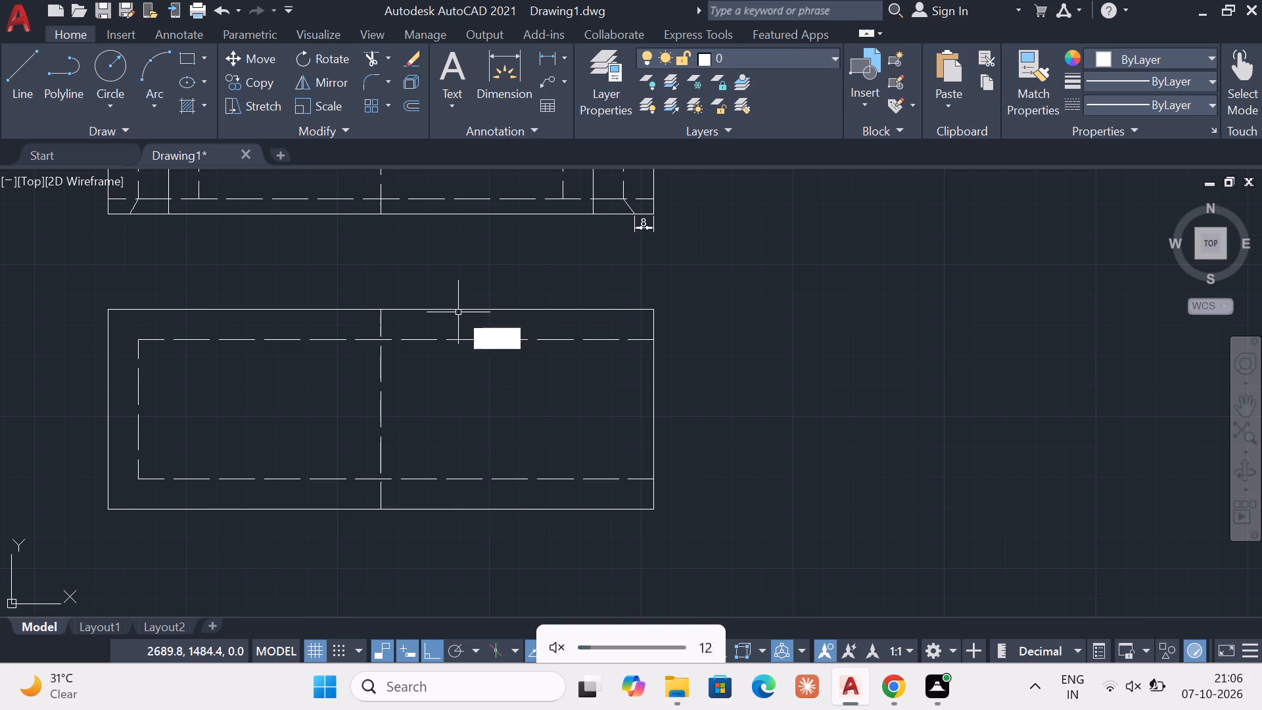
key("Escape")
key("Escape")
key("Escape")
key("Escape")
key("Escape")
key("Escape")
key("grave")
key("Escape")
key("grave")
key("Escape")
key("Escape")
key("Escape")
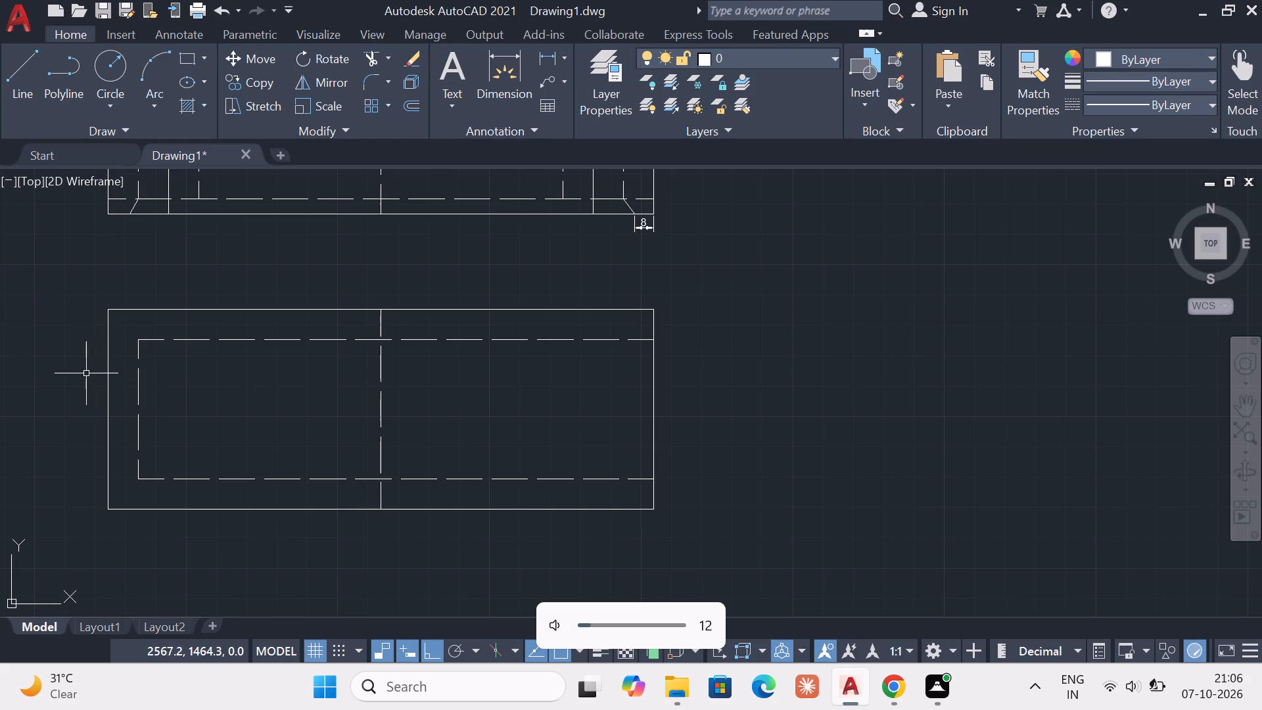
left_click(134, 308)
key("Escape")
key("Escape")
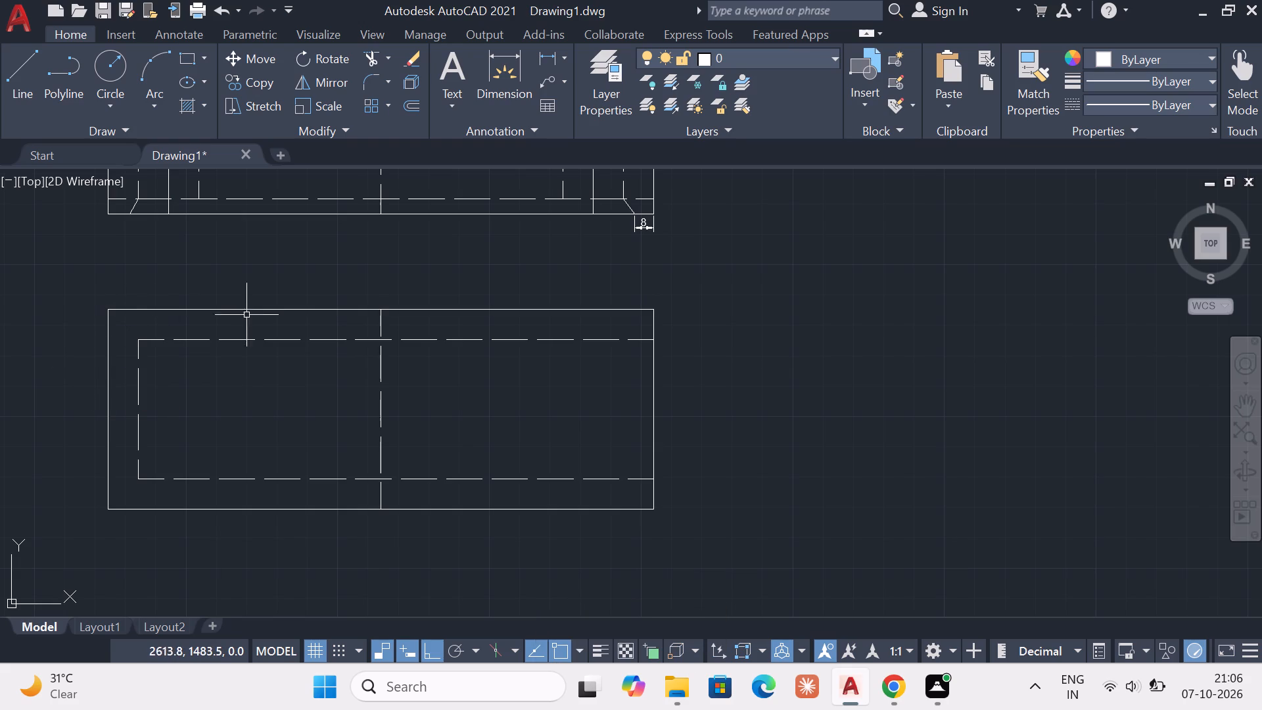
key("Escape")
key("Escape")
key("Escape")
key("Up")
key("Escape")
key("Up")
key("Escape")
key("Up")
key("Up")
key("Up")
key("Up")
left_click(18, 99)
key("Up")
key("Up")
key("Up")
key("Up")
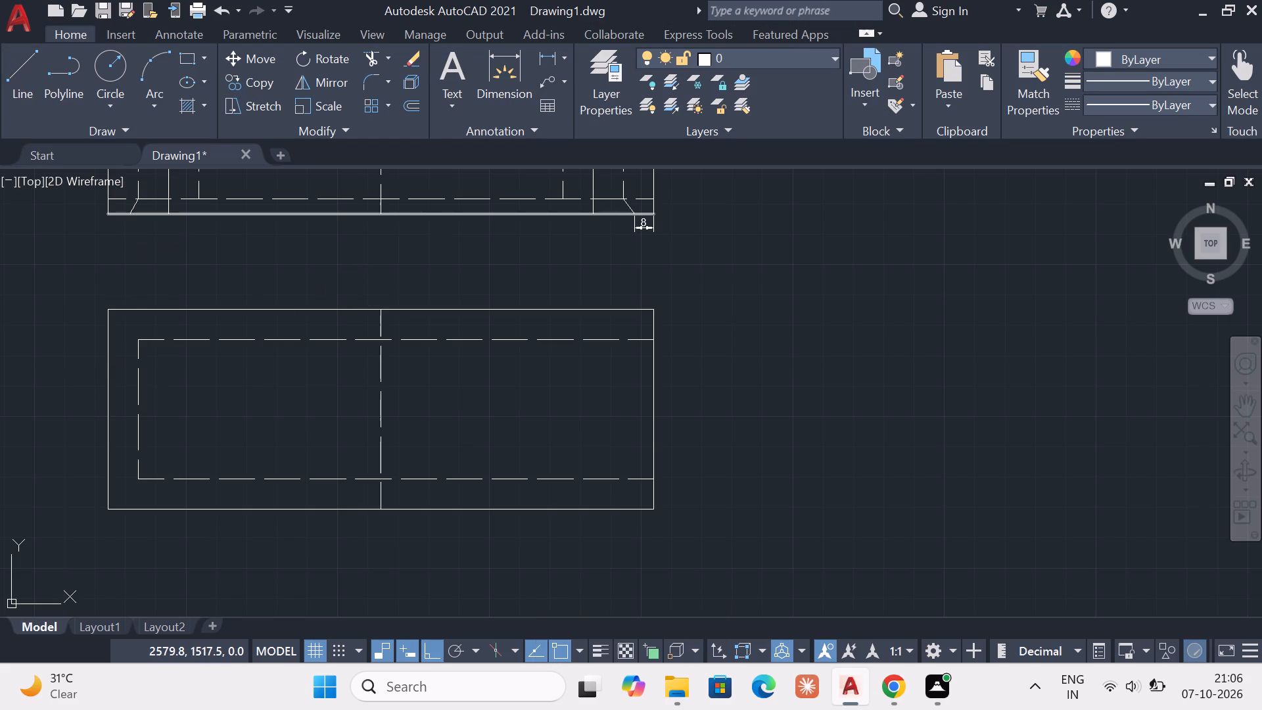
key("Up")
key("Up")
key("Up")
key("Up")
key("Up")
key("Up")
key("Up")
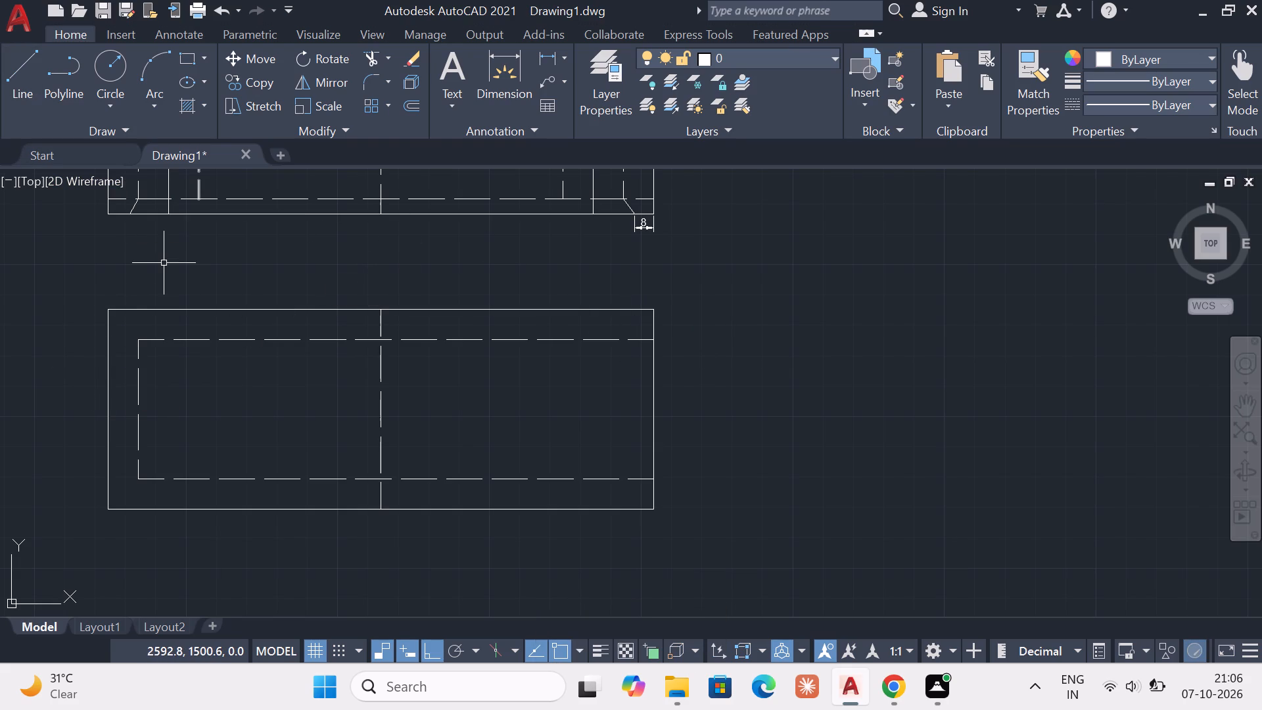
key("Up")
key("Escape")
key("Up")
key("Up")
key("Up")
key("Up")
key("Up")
Draw a line 10 units inward along the top edge from the second view's top-right corner, continuing straight down to its bottom edge.
left_click(14, 61)
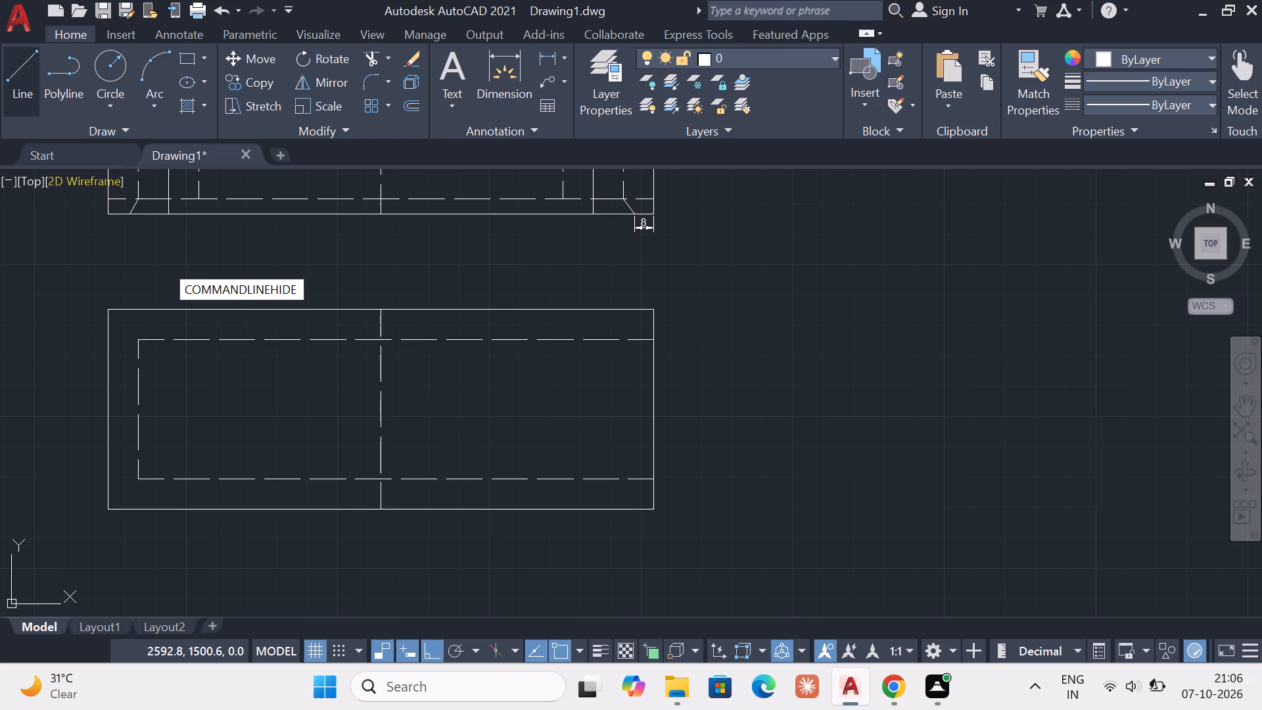
key("Escape")
key("Escape")
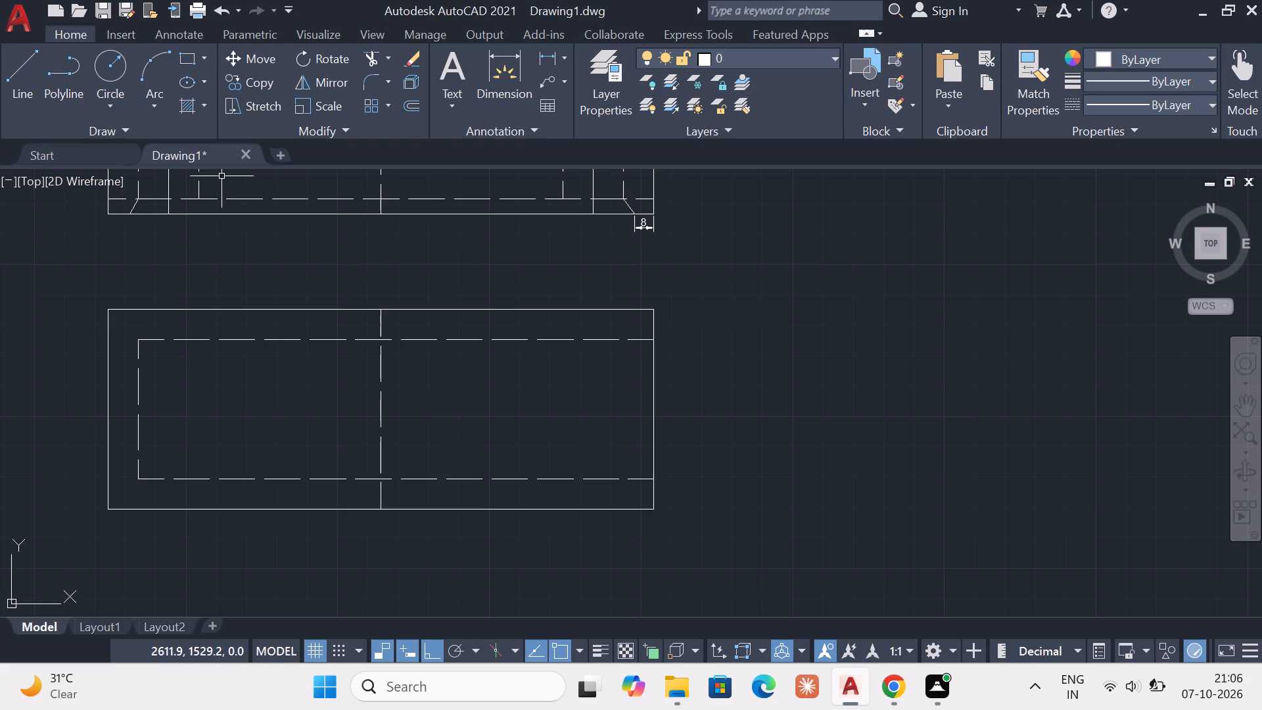
left_click(2, 70)
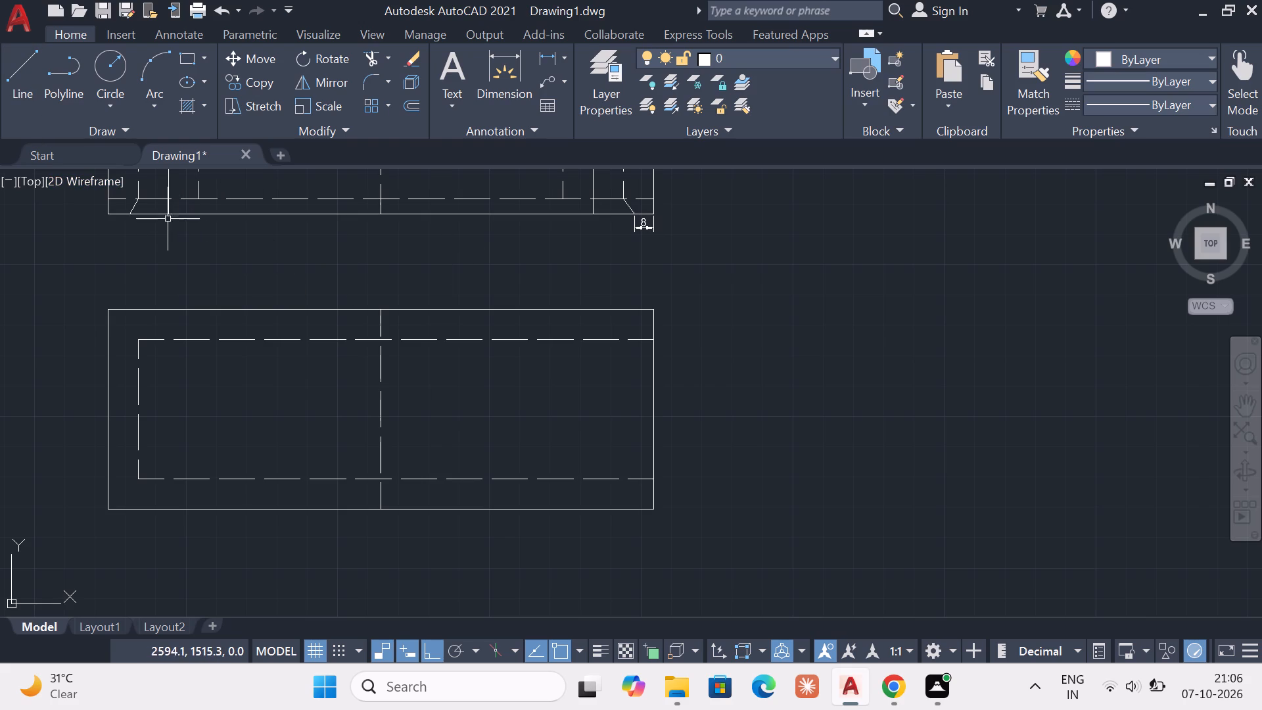
left_click(25, 88)
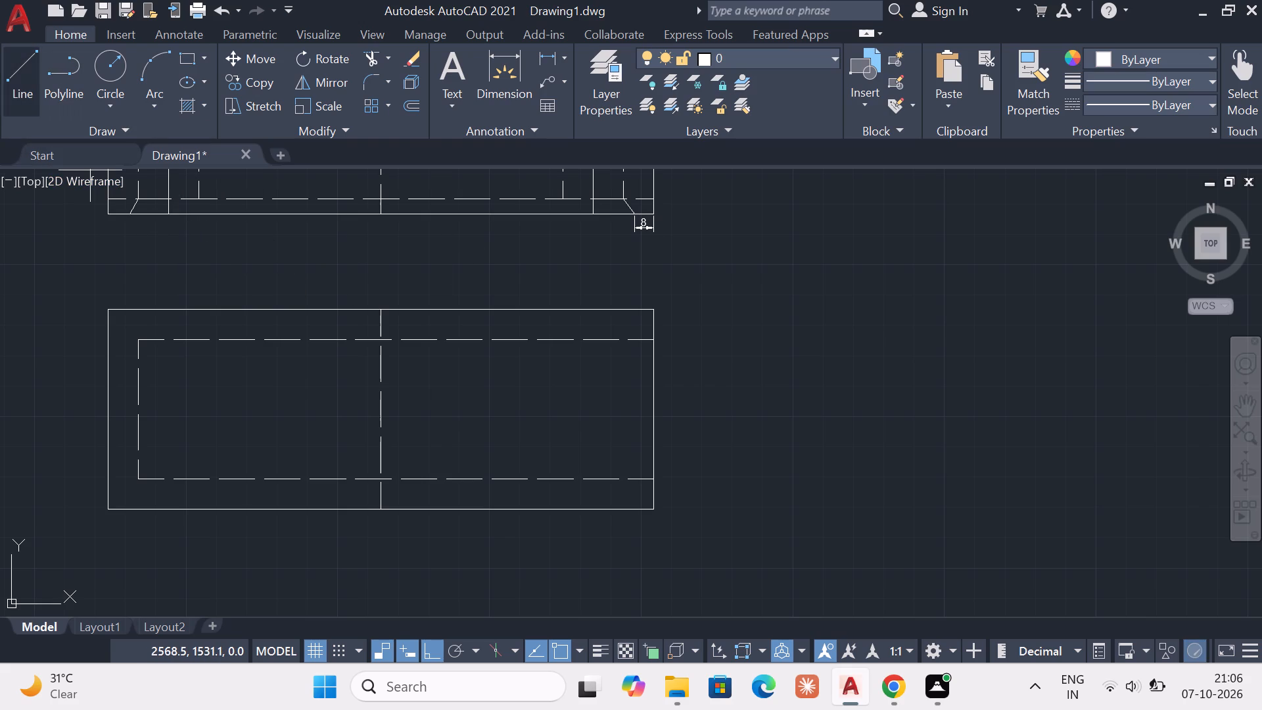
left_click(32, 83)
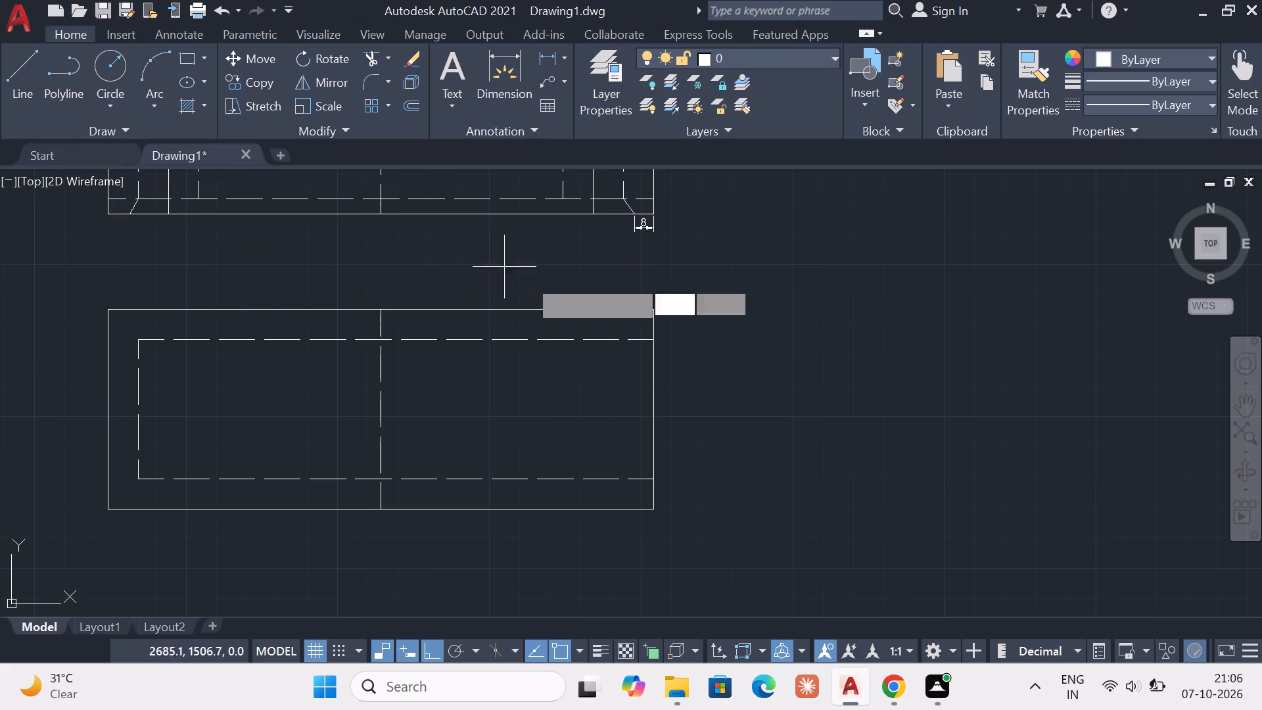
left_click(651, 308)
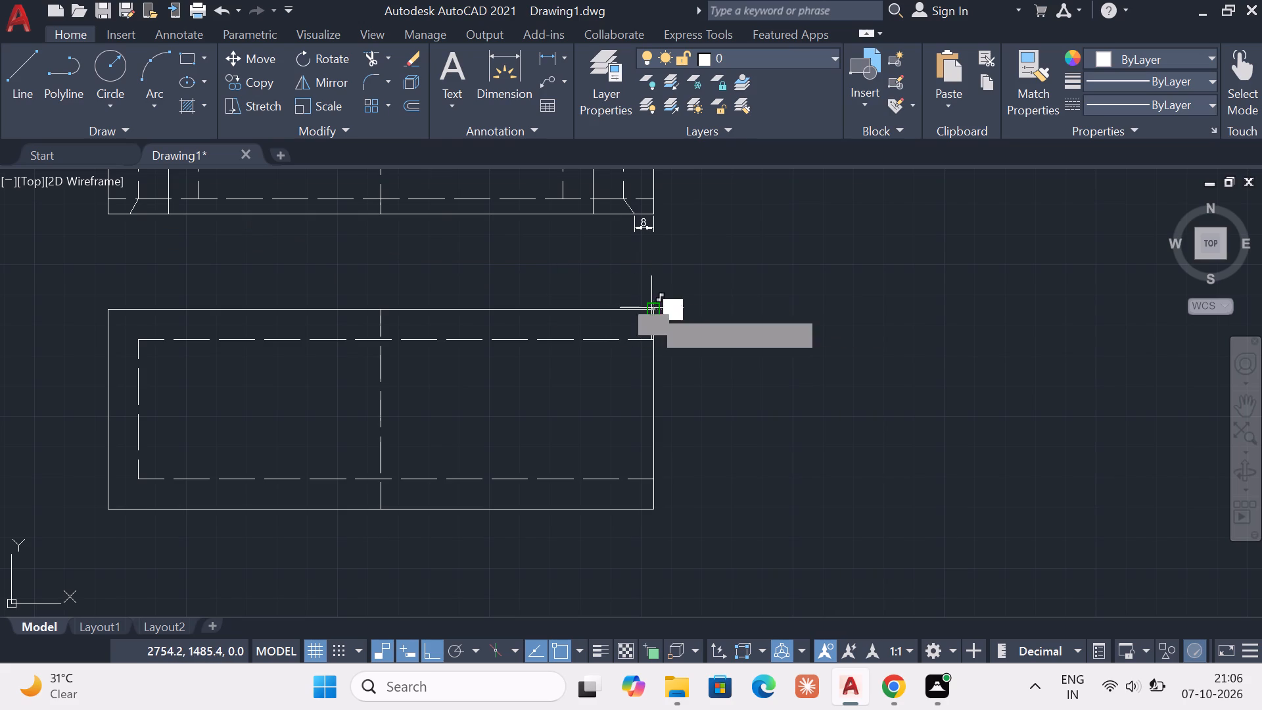
type("10")
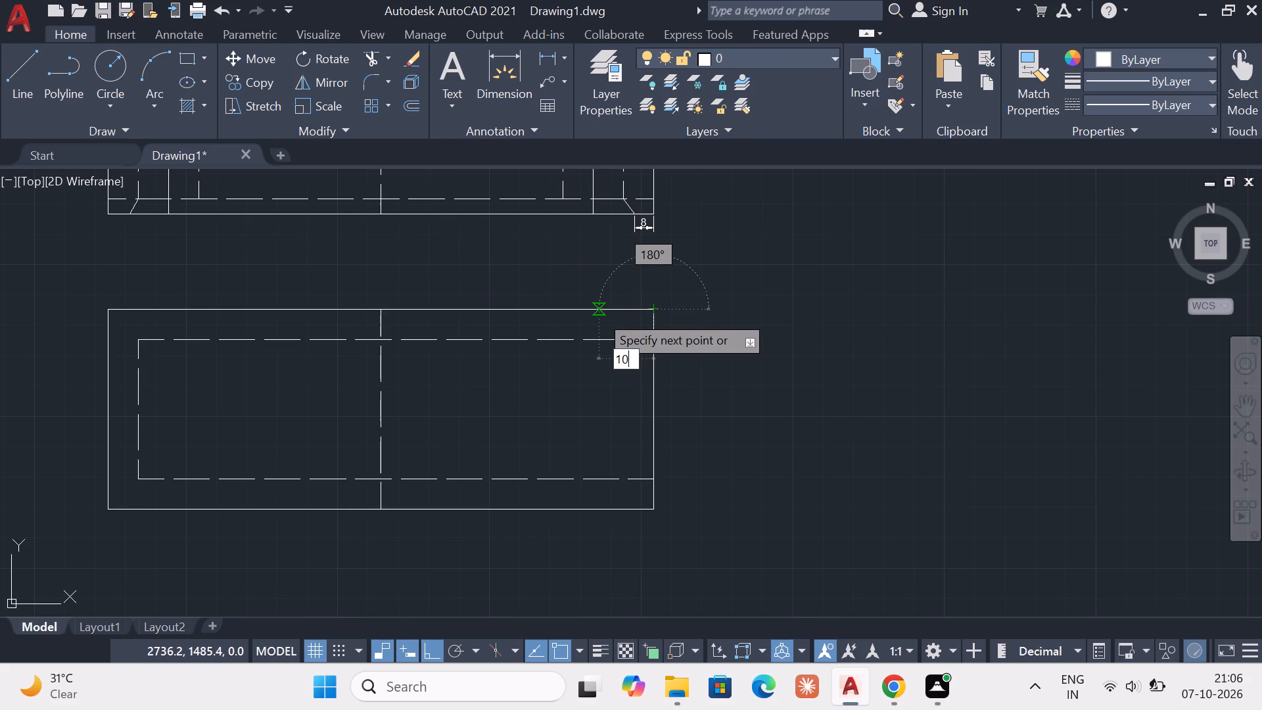
key("Return")
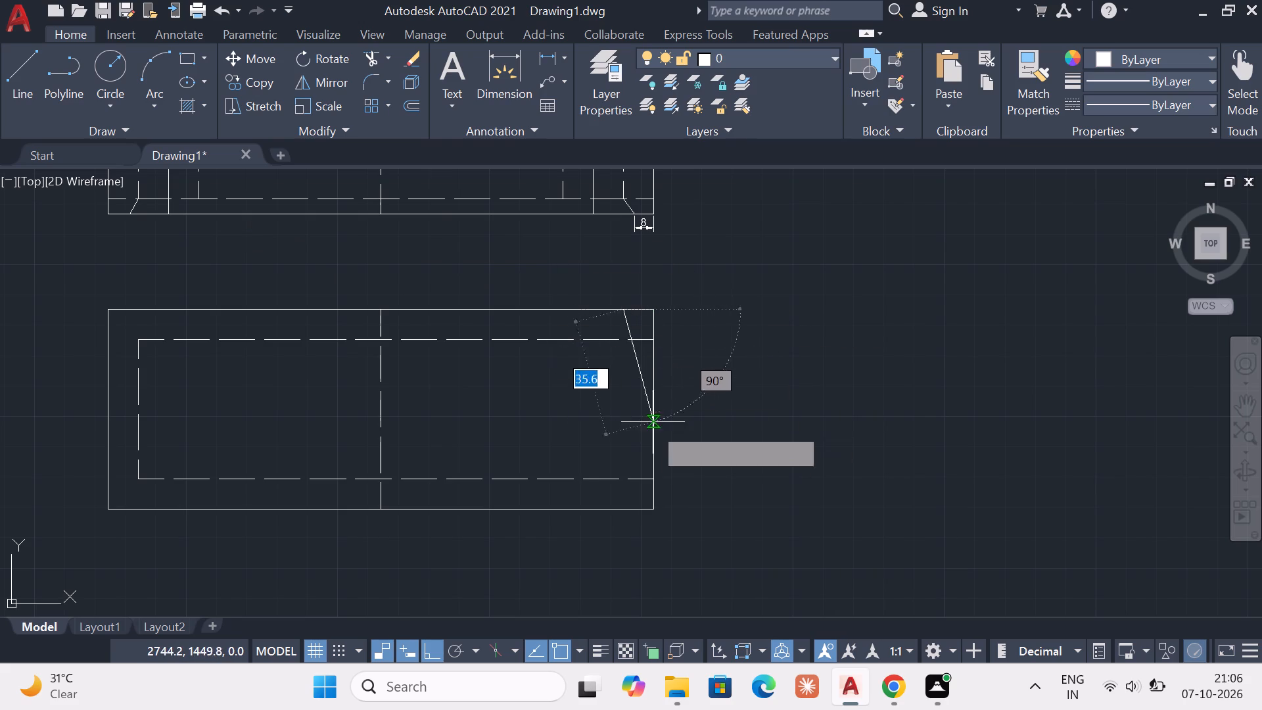
left_click(626, 513)
key("Escape")
key("Escape")
key("Escape")
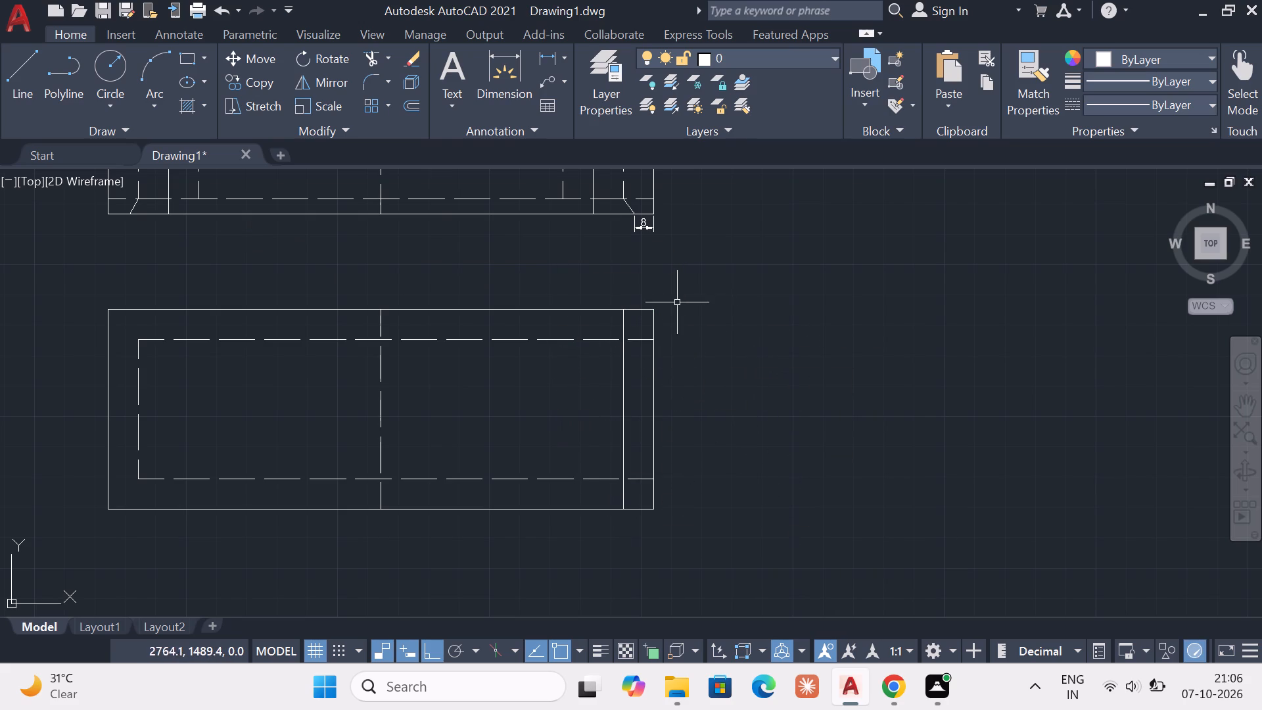
Delete the short line lying on the second view's top edge at its top-right corner.
key("Up")
key("Up")
key("Up")
key("Escape")
key("Escape")
left_click(633, 310)
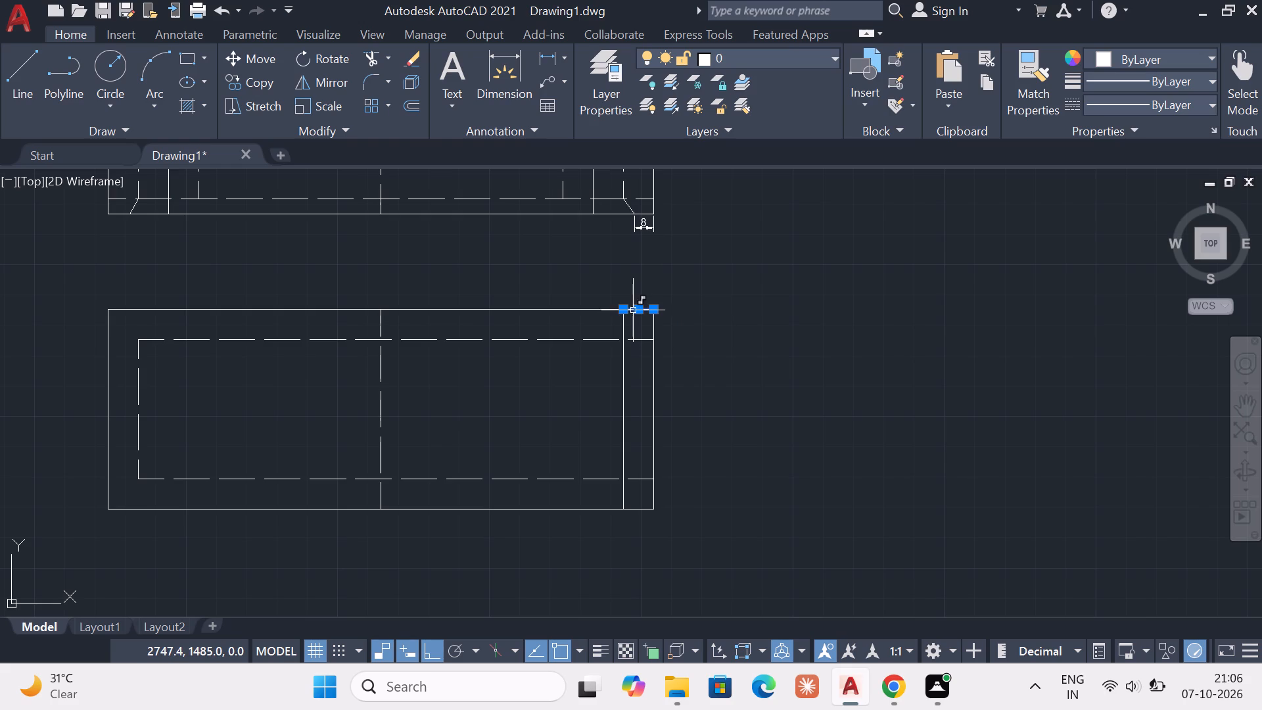
key("Delete")
Change the linetype of the full-height vertical line near the second view's right edge to dashed.
left_click(623, 372)
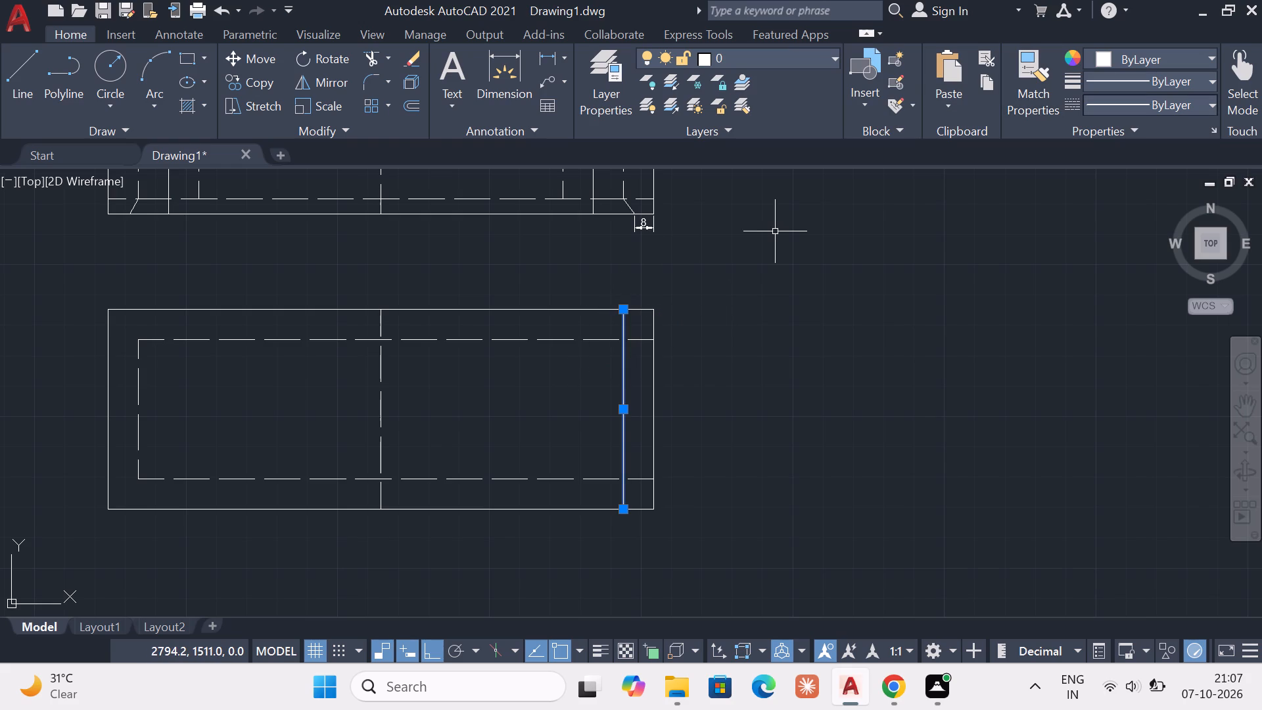
left_click(1162, 101)
left_click(1148, 183)
key("Escape")
key("Escape")
key("Escape")
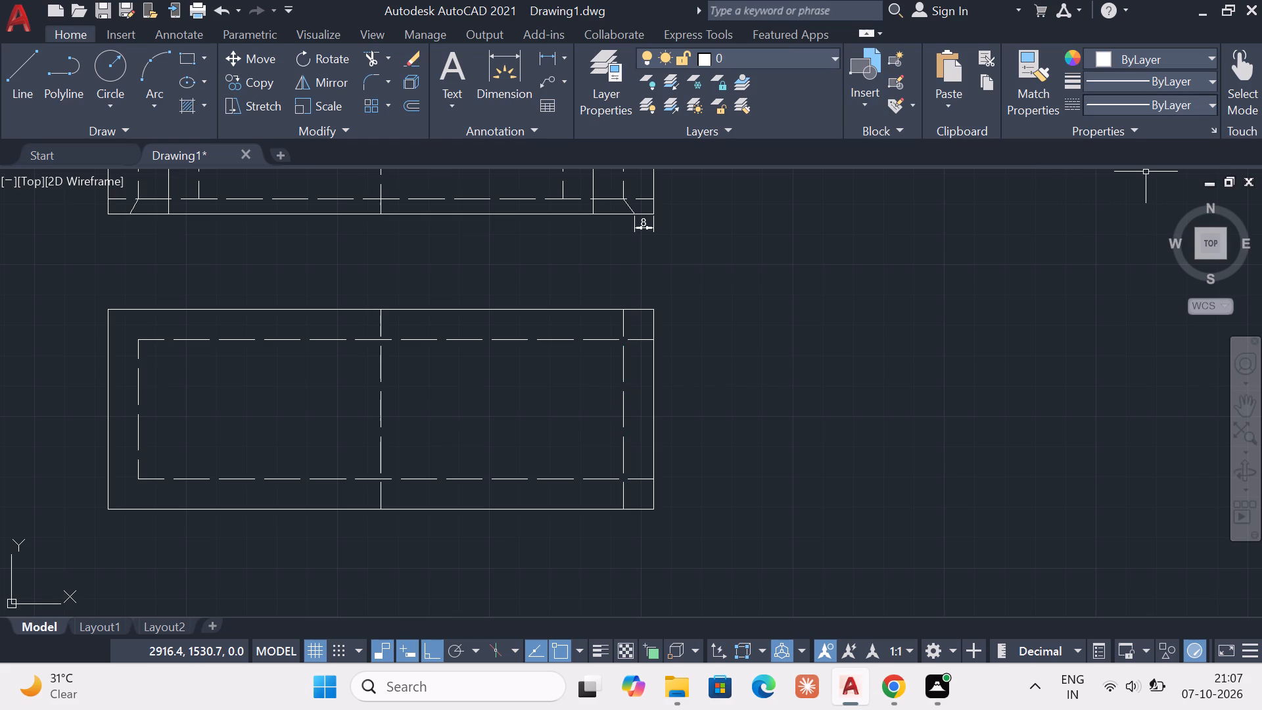
Trim the ends of the right vertical and upper horizontal dashed lines that extend past their intersection near the second view's top-right corner.
key("Up")
key("Escape")
key("Up")
key("Escape")
key("Escape")
type("tr")
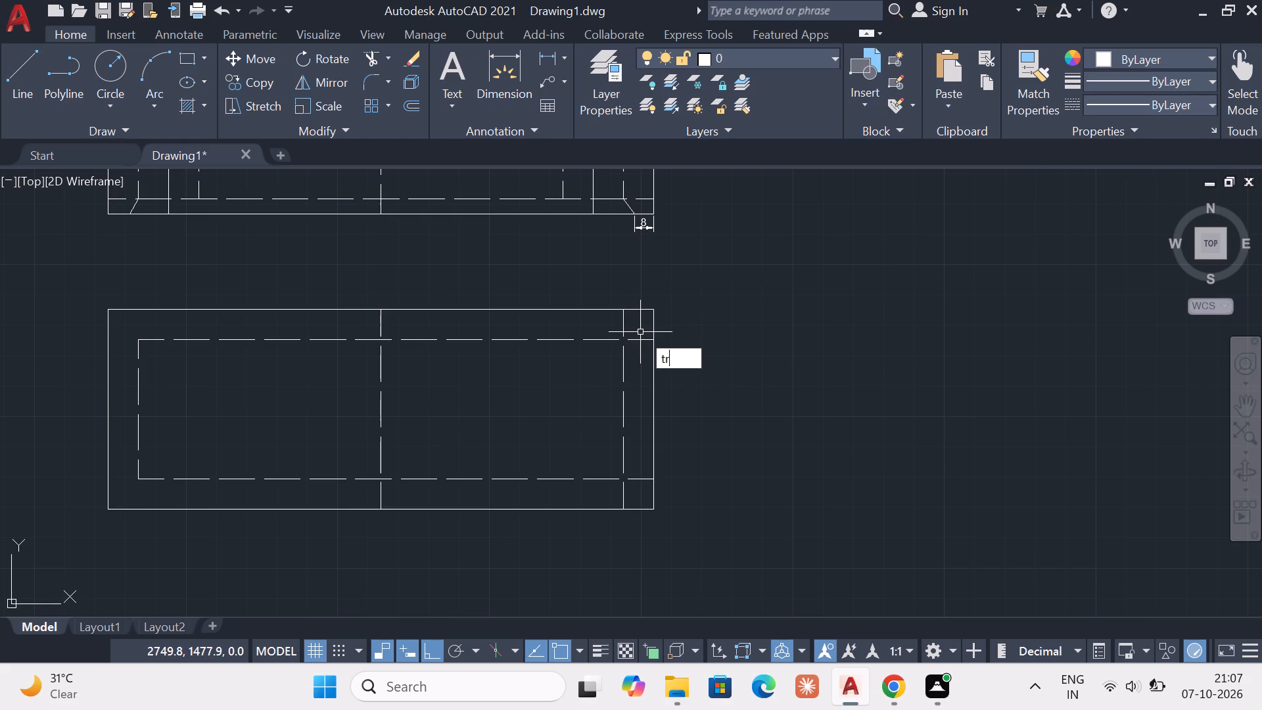
key("Return")
key("Return")
key("Up")
key("Up")
key("Up")
key("Up")
key("Up")
key("Up")
key("Up")
key("Up")
key("Up")
key("Up")
key("Up")
key("Up")
key("Up")
key("Up")
key("Up")
key("Up")
key("Up")
key("Up")
left_click(621, 325)
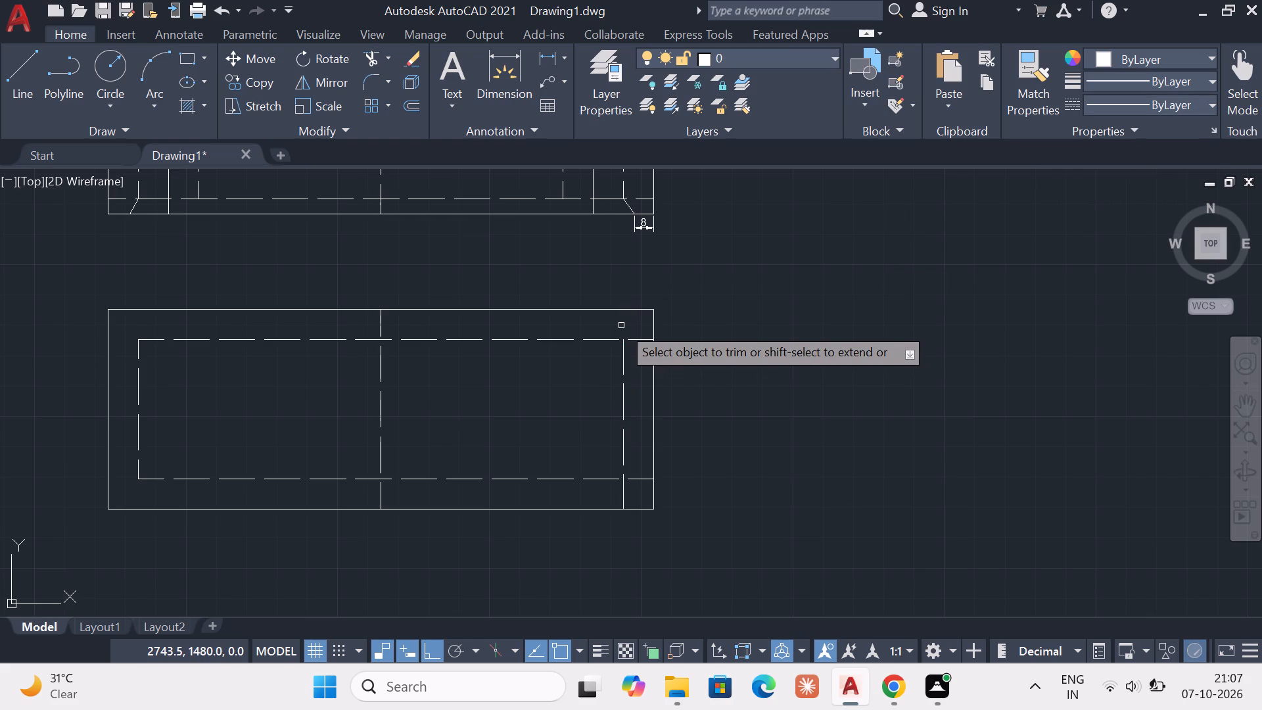
key("Up")
key("Up")
left_click(642, 339)
Trim the ends of the right vertical and lower horizontal dashed lines that extend past their intersection near the second view's bottom-right corner.
key("Up")
key("Up")
key("Up")
key("Up")
key("Up")
key("Up")
key("Up")
key("Up")
key("Up")
key("Up")
key("Up")
key("Up")
key("Up")
key("Up")
key("Up")
key("Up")
key("Up")
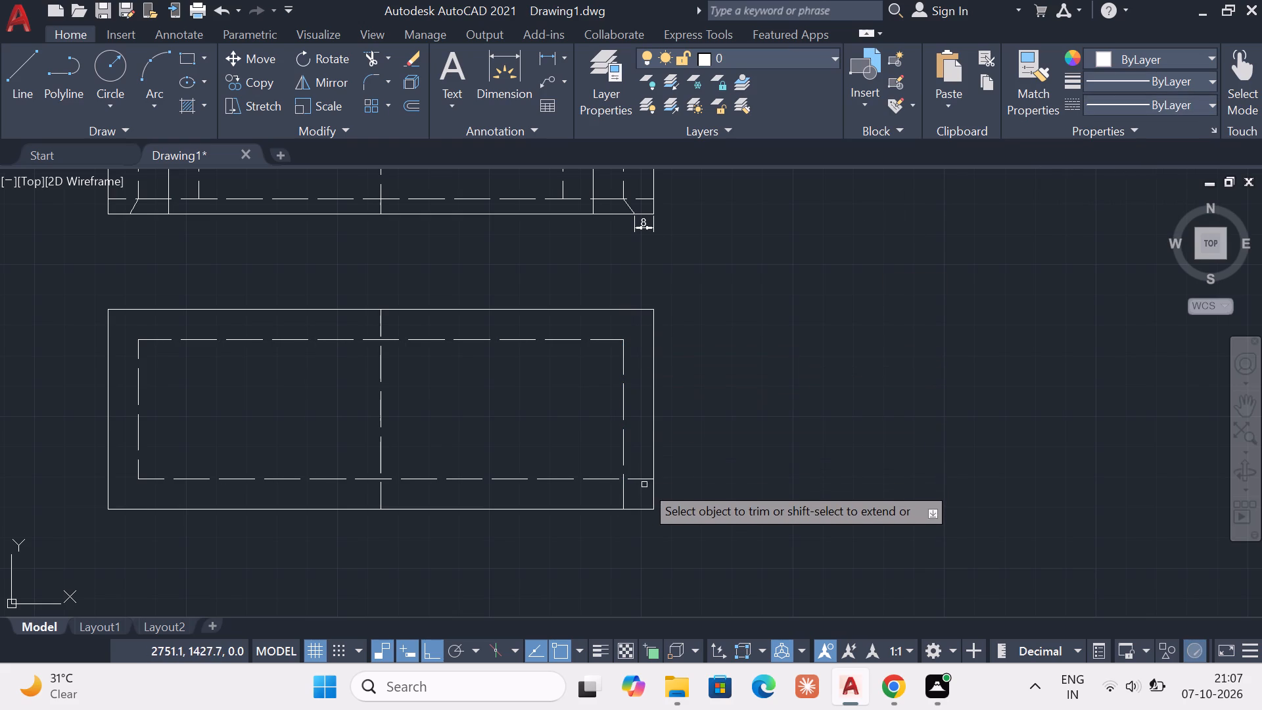
key("Up")
key("Up")
key("Up")
key("Up")
key("Up")
key("Up")
key("Up")
left_click(644, 480)
key("Up")
left_click(620, 492)
key("Up")
key("Escape")
key("Up")
key("Escape")
key("Up")
key("Escape")
key("Up")
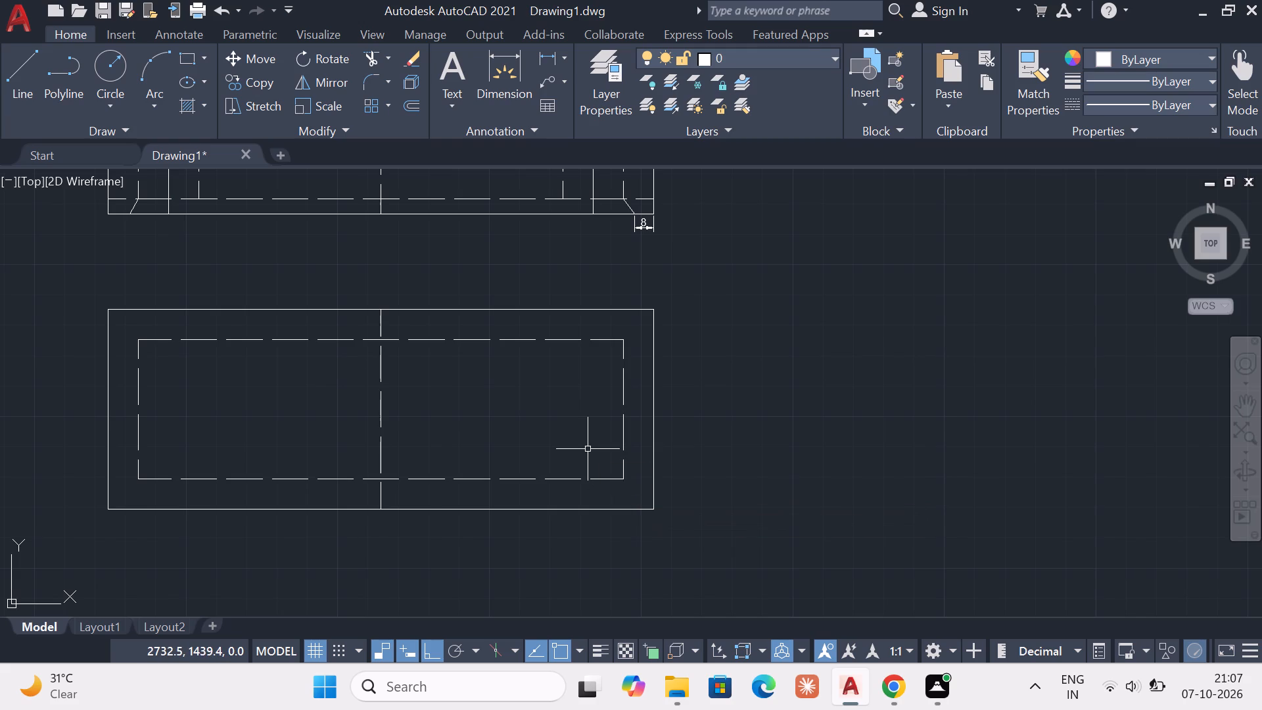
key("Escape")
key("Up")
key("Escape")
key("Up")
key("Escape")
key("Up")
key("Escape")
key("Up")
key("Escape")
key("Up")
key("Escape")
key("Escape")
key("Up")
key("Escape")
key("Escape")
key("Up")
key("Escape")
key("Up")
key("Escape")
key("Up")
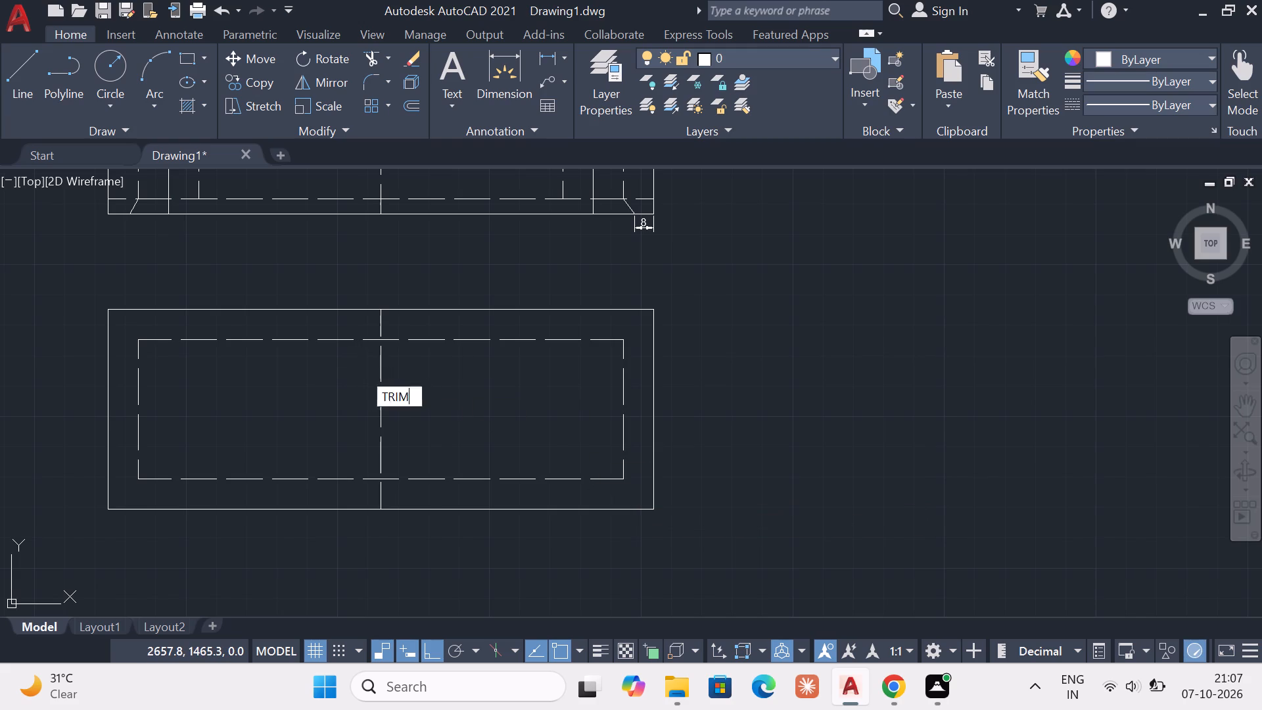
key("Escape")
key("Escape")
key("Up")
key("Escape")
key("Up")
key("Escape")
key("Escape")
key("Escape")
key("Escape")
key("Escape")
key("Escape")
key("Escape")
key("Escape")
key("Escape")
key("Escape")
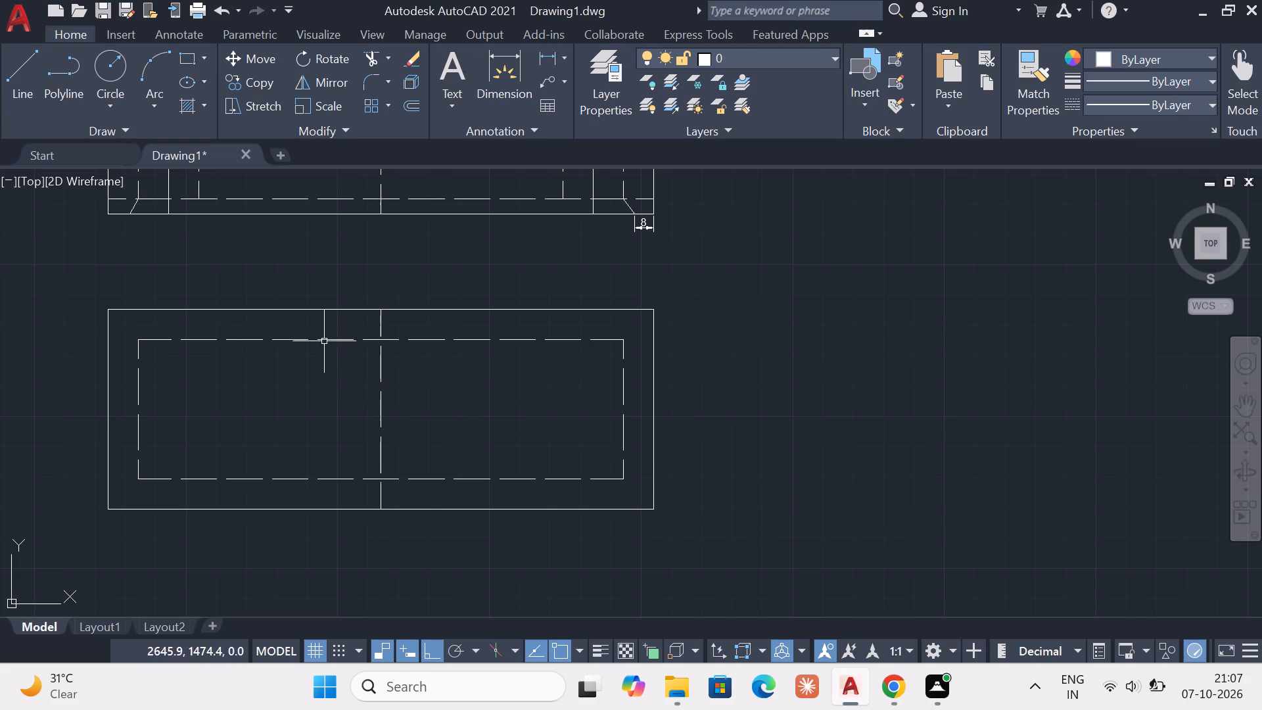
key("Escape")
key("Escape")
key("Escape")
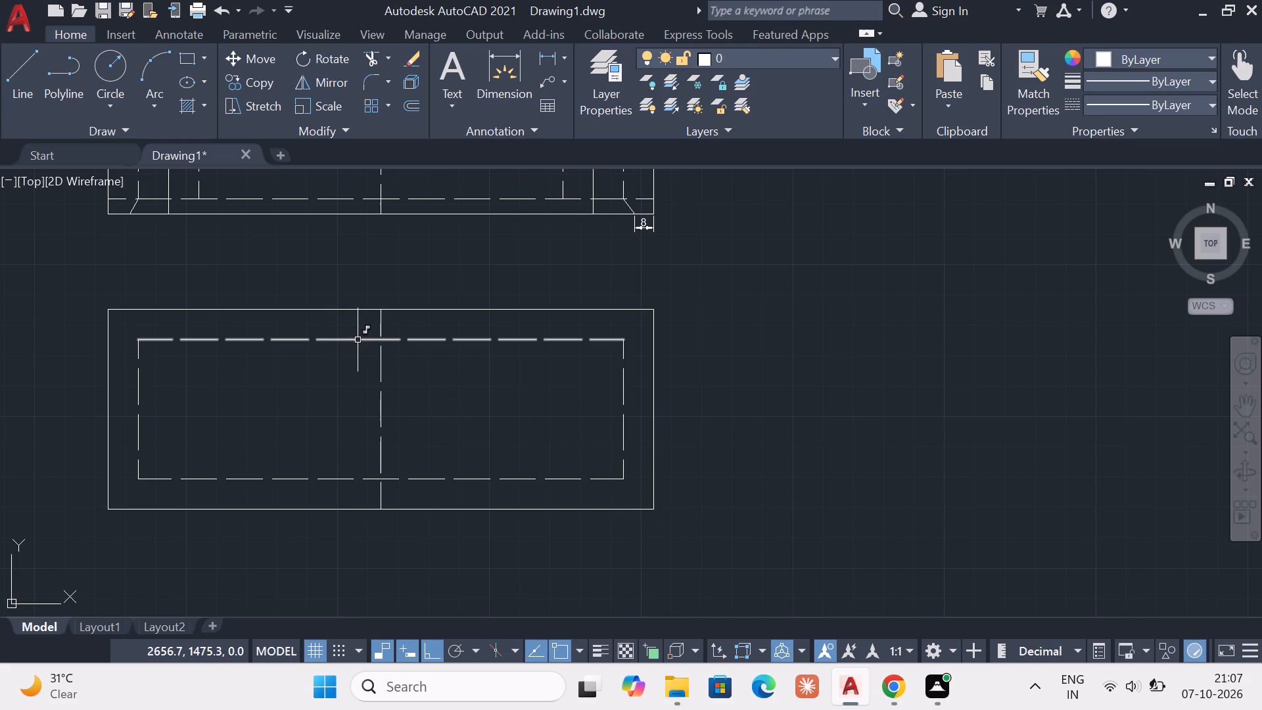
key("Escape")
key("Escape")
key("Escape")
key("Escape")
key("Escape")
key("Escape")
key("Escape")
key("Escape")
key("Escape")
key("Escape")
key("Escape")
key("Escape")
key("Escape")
Draw a vertical line about 137.3 units long from the circle's left quadrant down to the second view's bottom edge.
scroll(415, 297, "down", 1)
key("Escape")
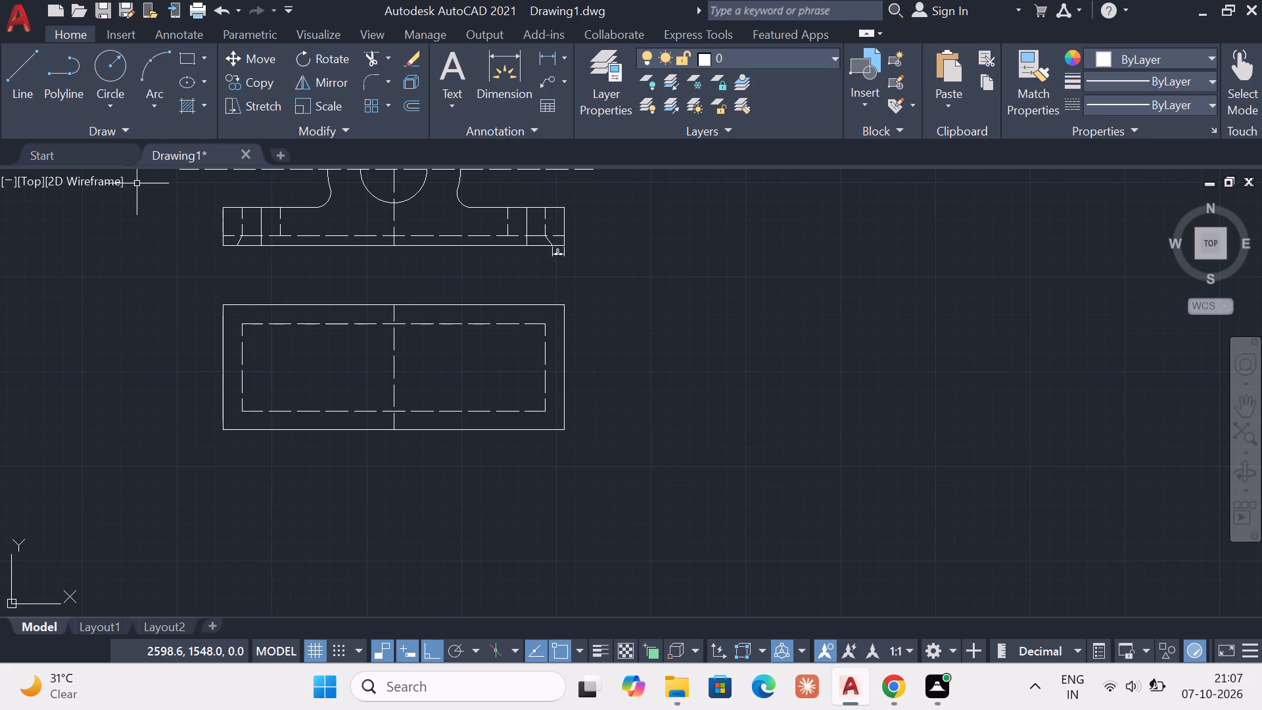
left_click(12, 81)
middle_click_drag(352, 226, 358, 264)
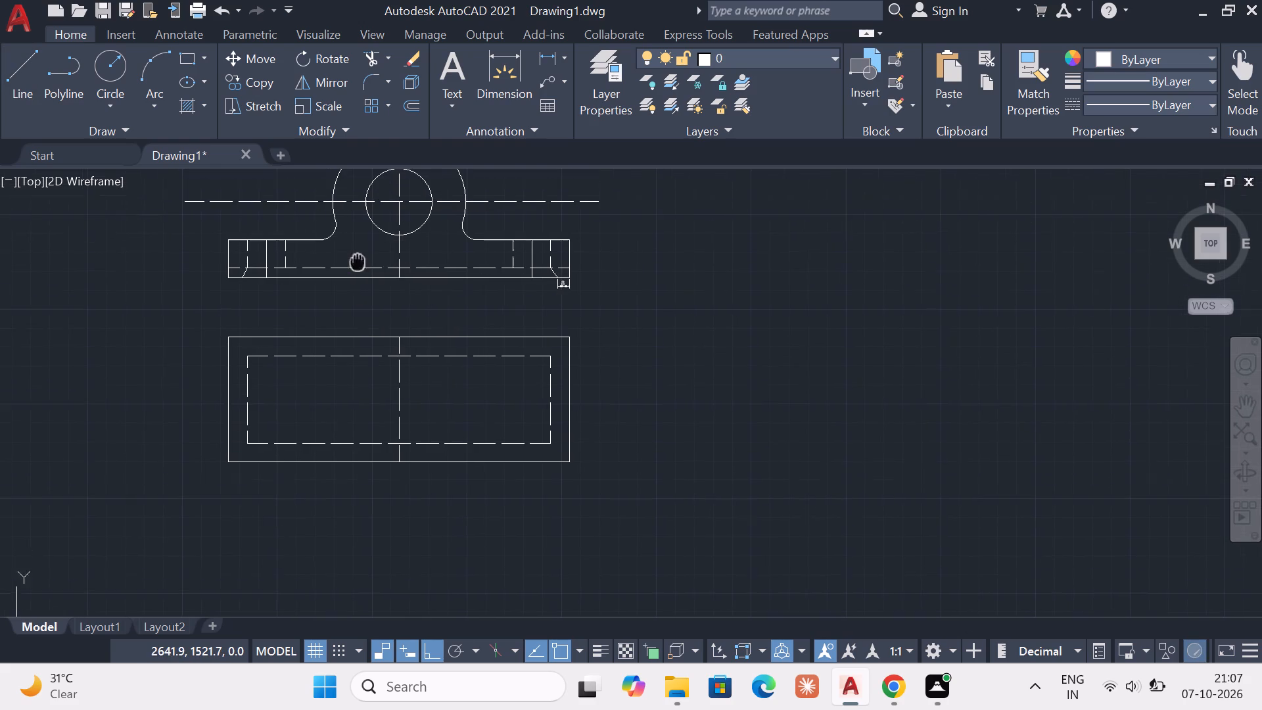
middle_click_drag(358, 264, 358, 304)
left_click(365, 246)
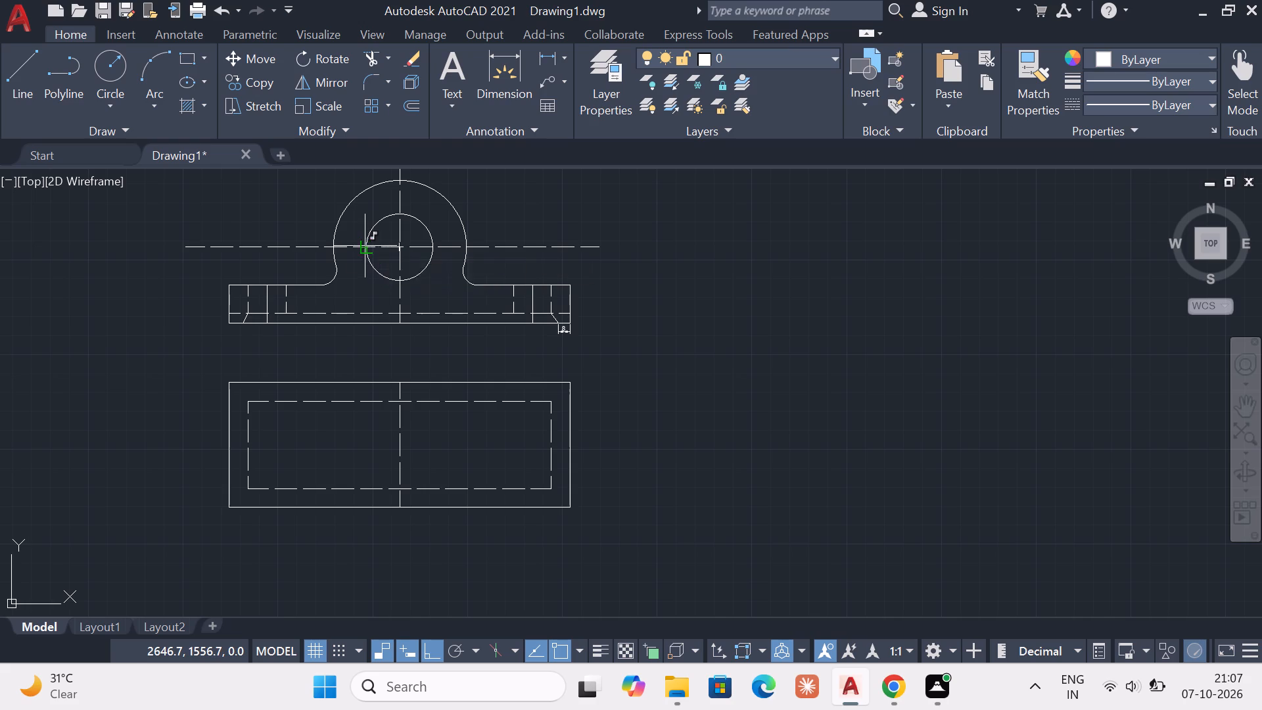
left_click(365, 505)
key("Escape")
key("Escape")
key("Escape")
key("Escape")
key("Escape")
key("Escape")
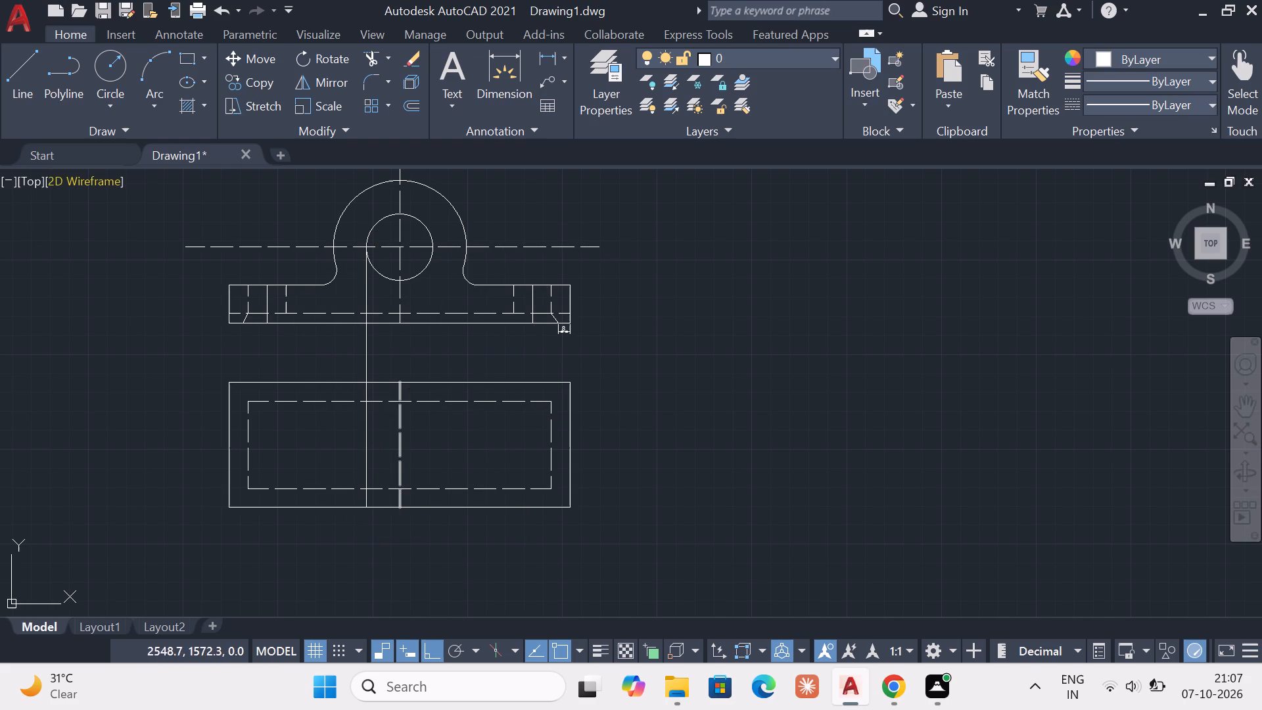
Draw a vertical line from the circle's right quadrant down to the second view's bottom edge.
left_click(32, 85)
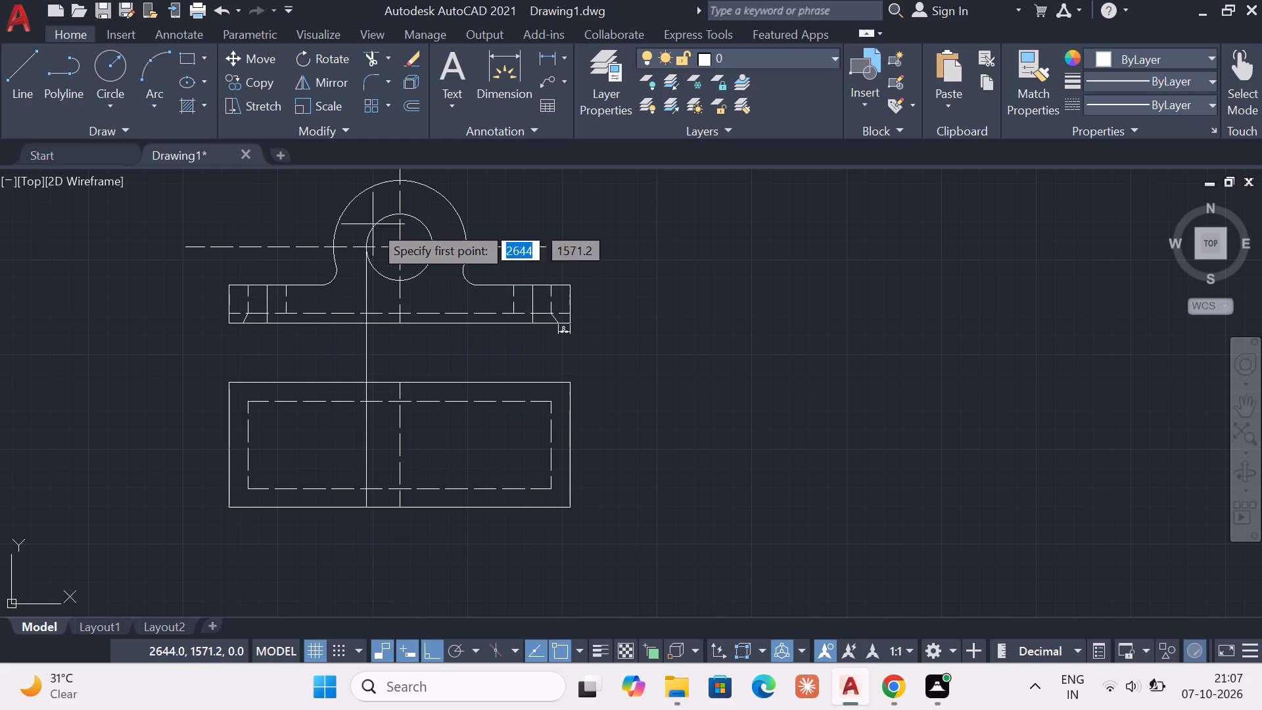
left_click(438, 250)
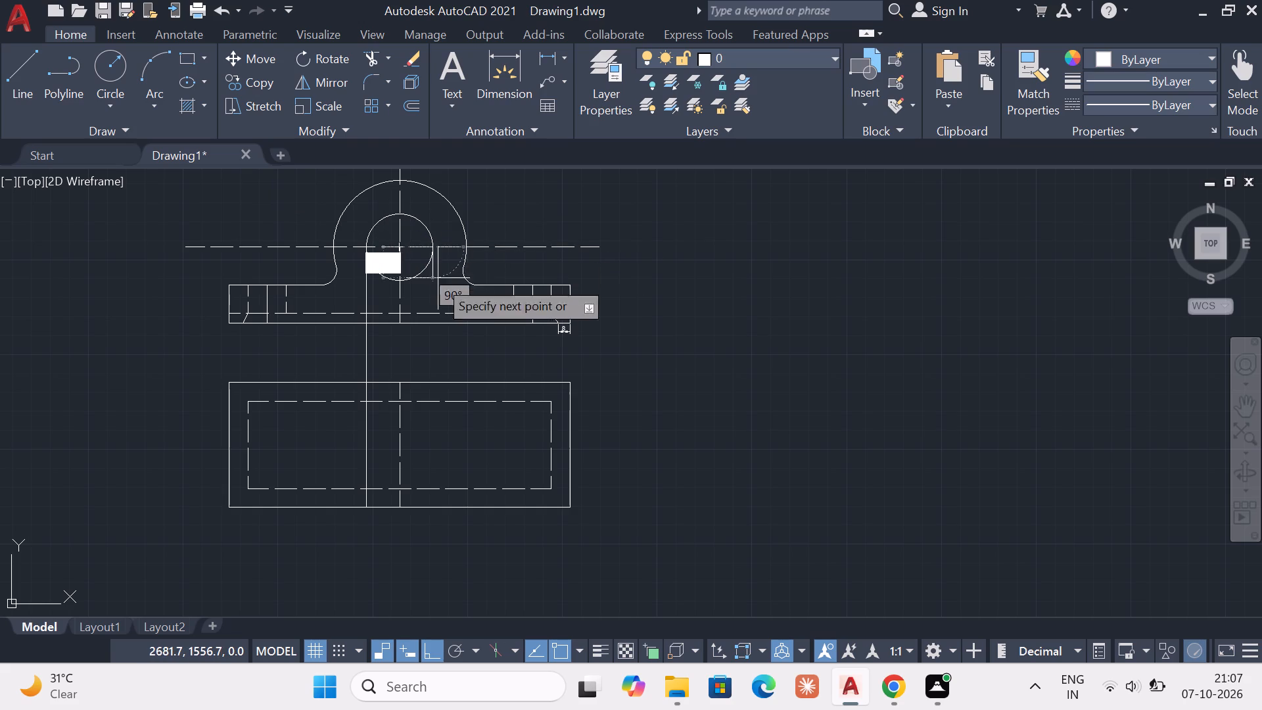
left_click(436, 506)
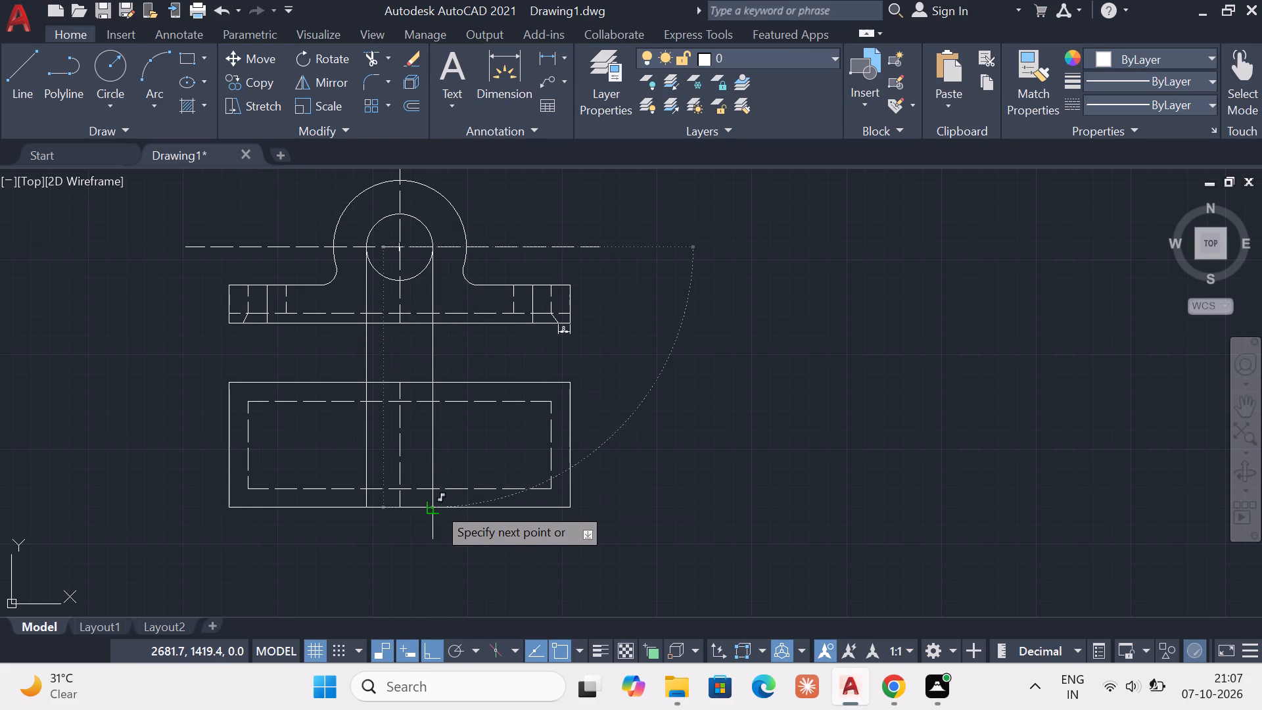
key("Escape")
key("Escape")
key("Escape")
key("Escape")
Trim both projection lines between the circle and the base's dashed line, and the right one down to the base's bottom edge.
type("tr")
key("Return")
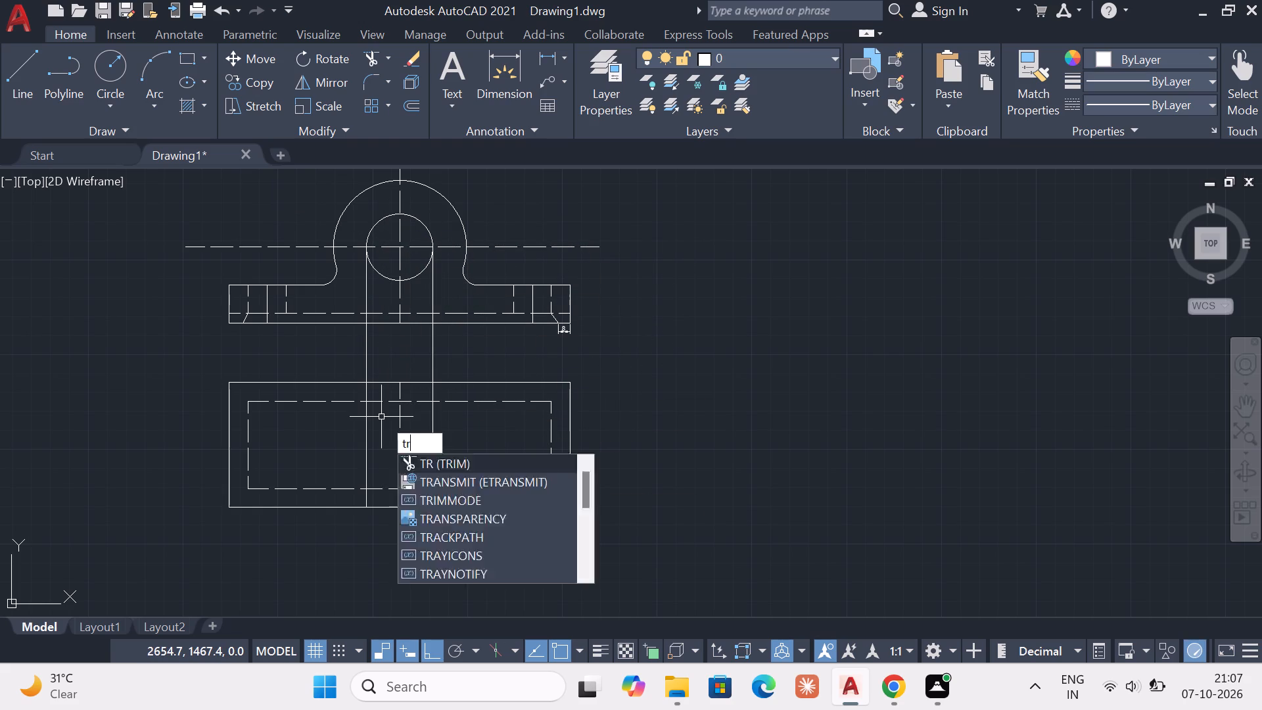
key("Return")
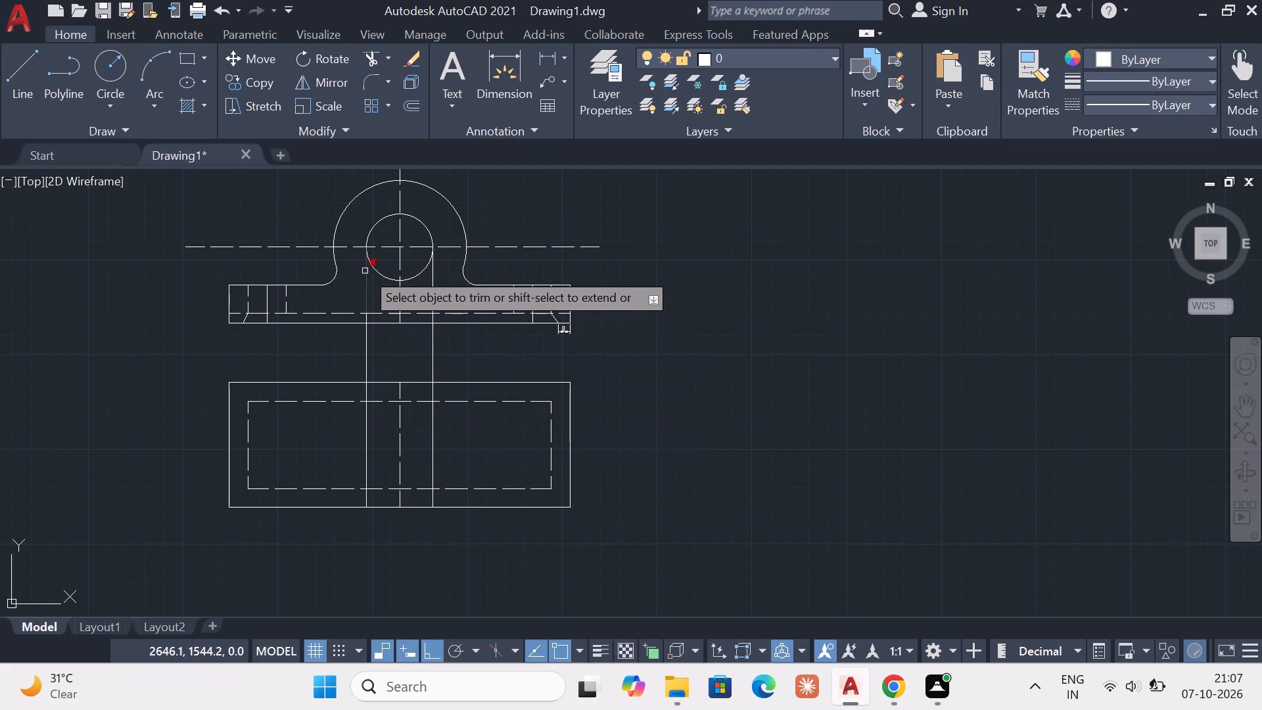
left_click(366, 279)
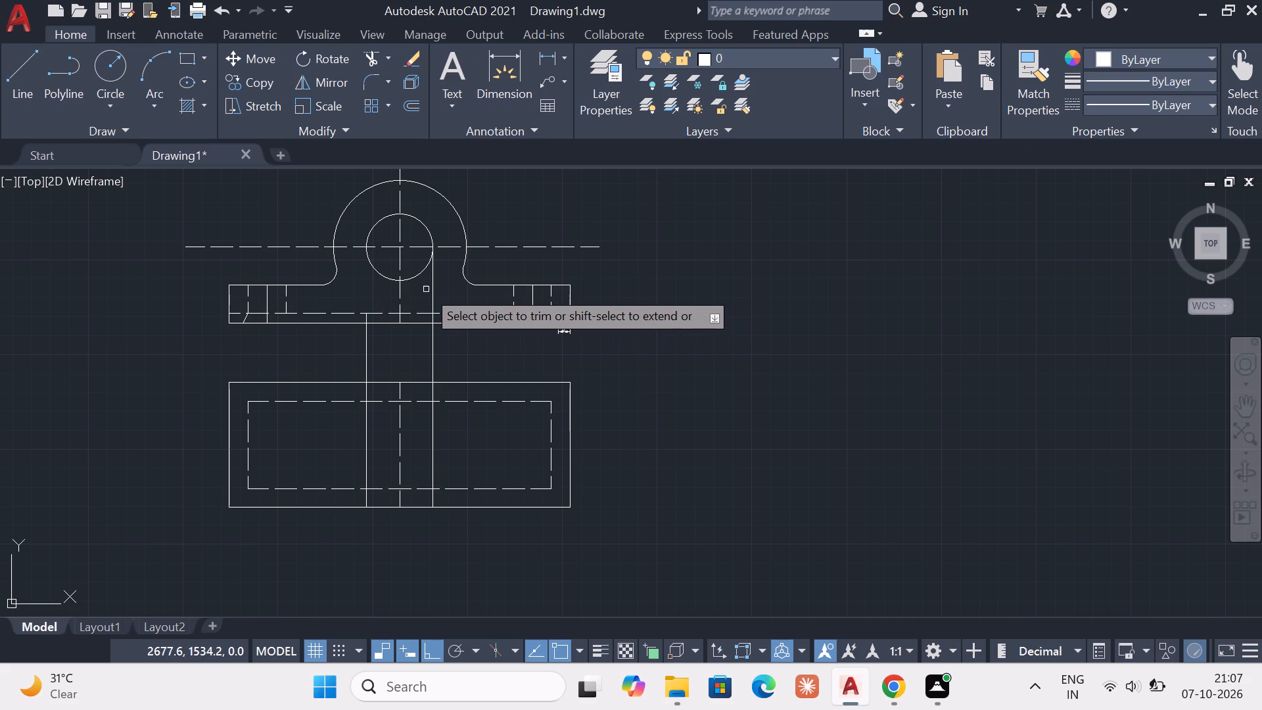
left_click(431, 287)
scroll(430, 325, "down", 2)
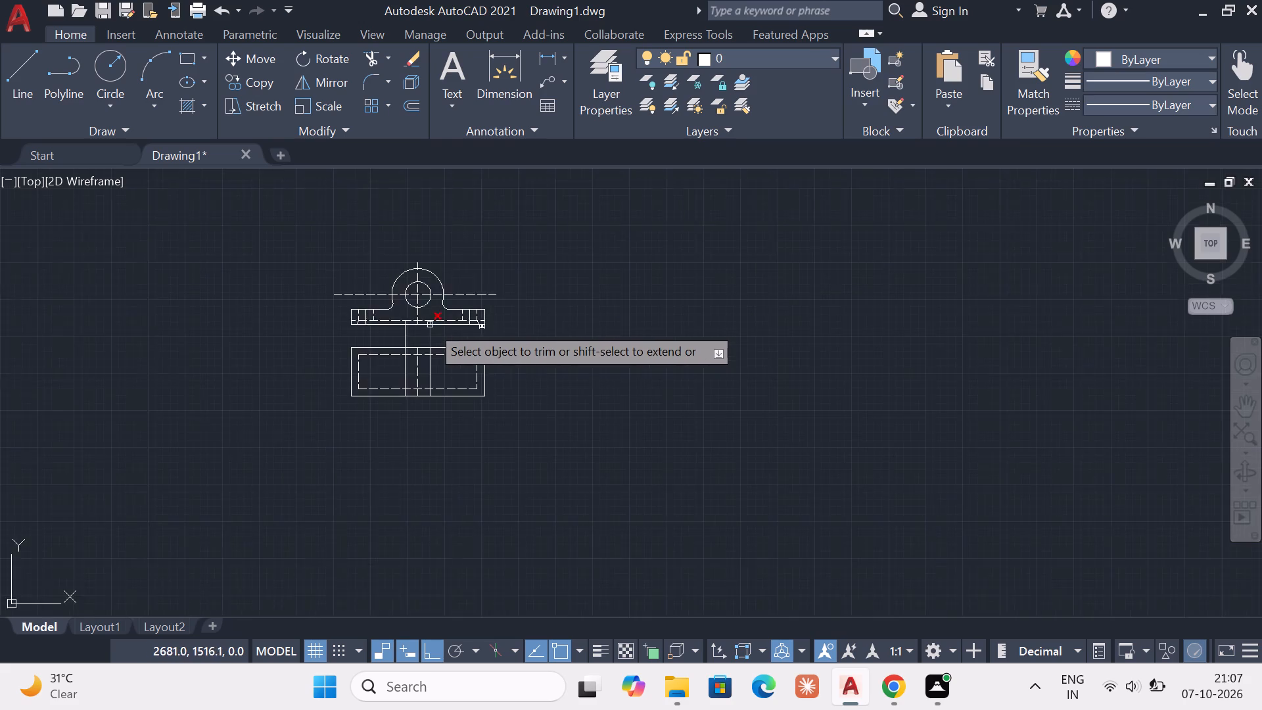
scroll(430, 325, "up", 2)
scroll(430, 325, "down", 1)
scroll(430, 325, "up", 2)
scroll(430, 325, "down", 1)
scroll(430, 325, "up", 3)
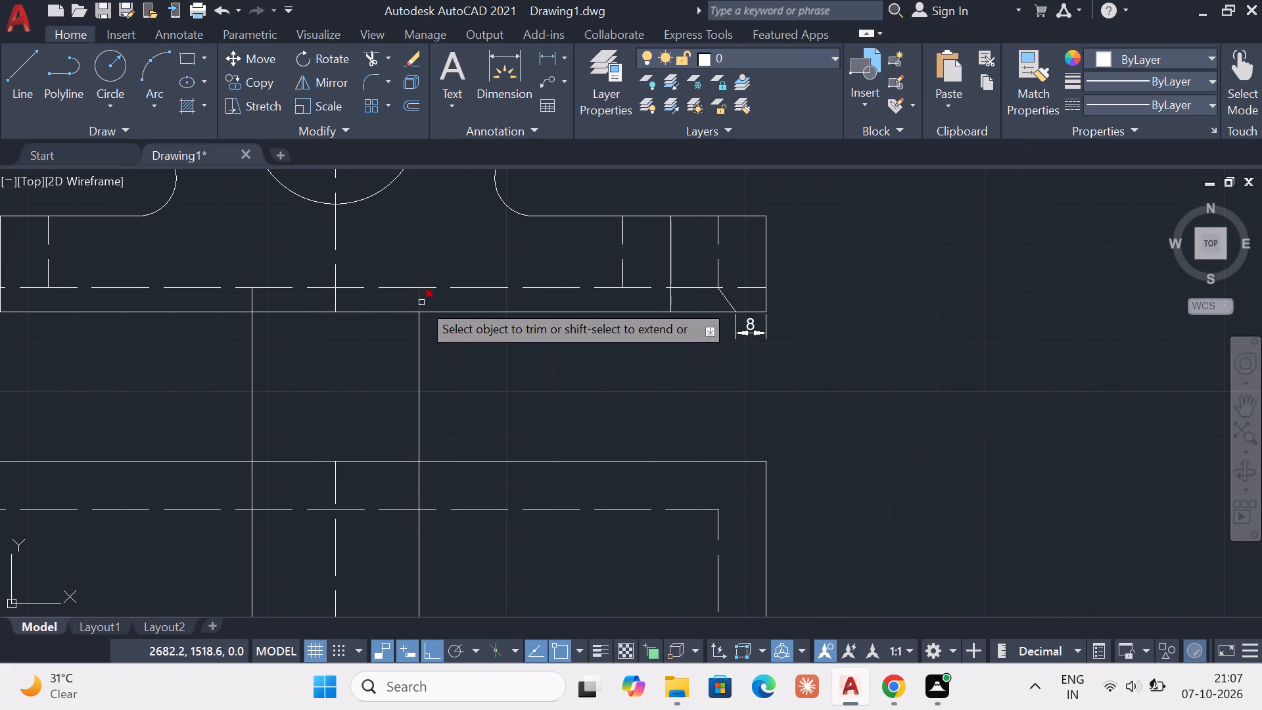
left_click(421, 302)
left_click(248, 304)
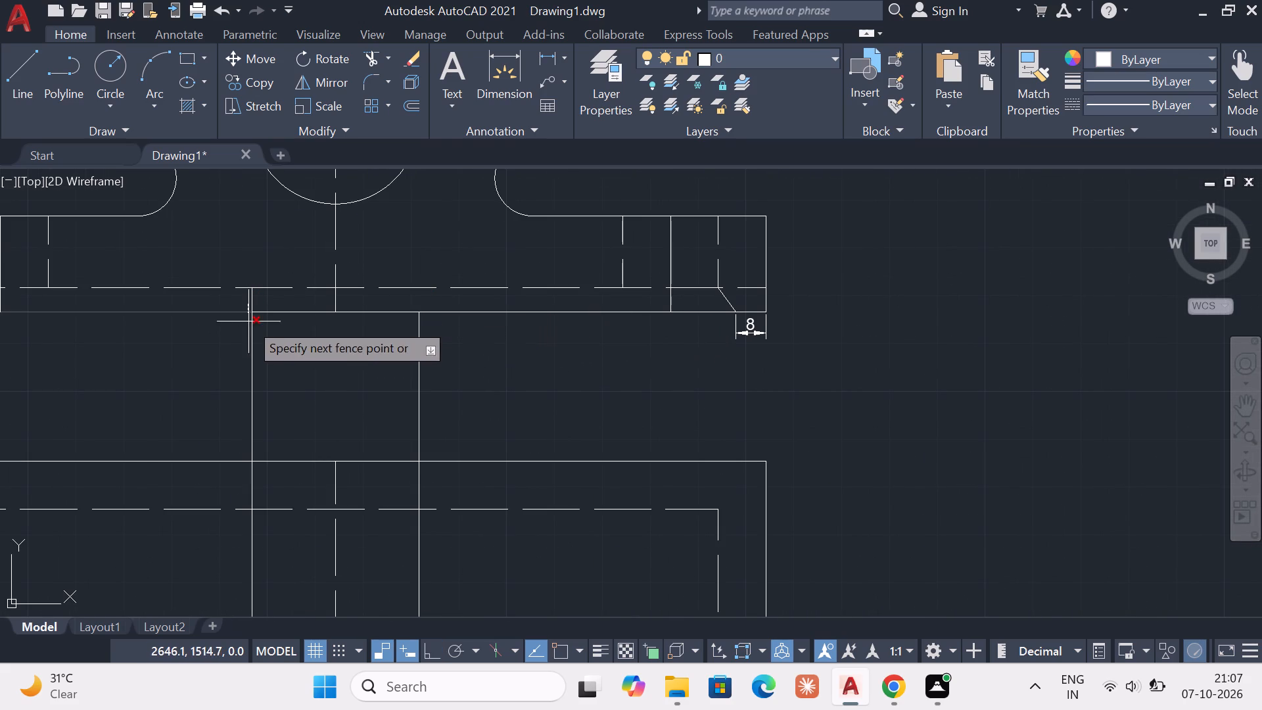
key("Escape")
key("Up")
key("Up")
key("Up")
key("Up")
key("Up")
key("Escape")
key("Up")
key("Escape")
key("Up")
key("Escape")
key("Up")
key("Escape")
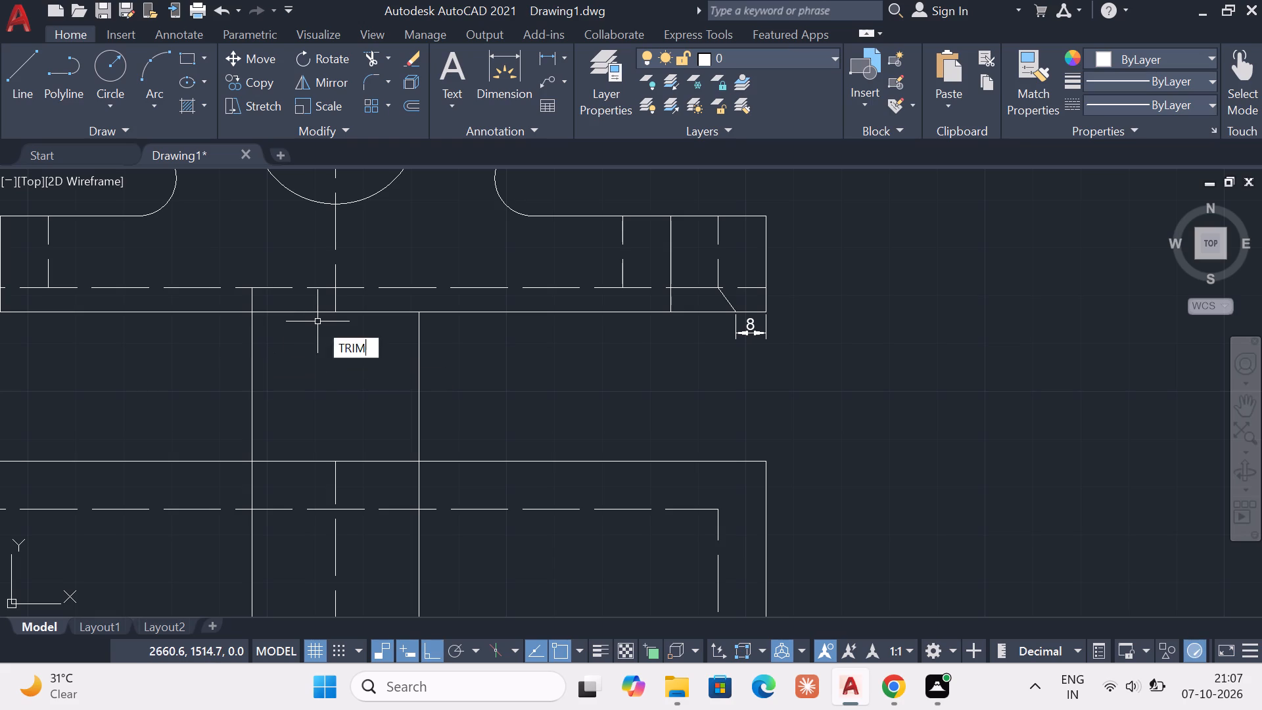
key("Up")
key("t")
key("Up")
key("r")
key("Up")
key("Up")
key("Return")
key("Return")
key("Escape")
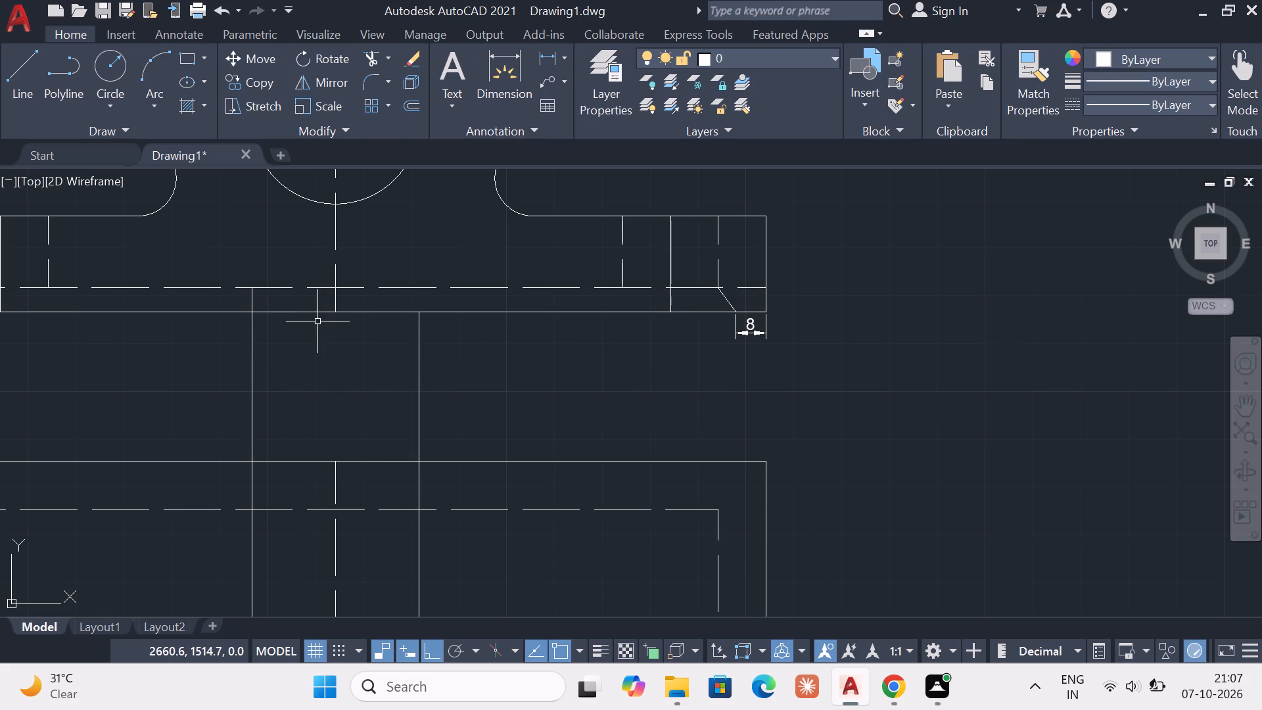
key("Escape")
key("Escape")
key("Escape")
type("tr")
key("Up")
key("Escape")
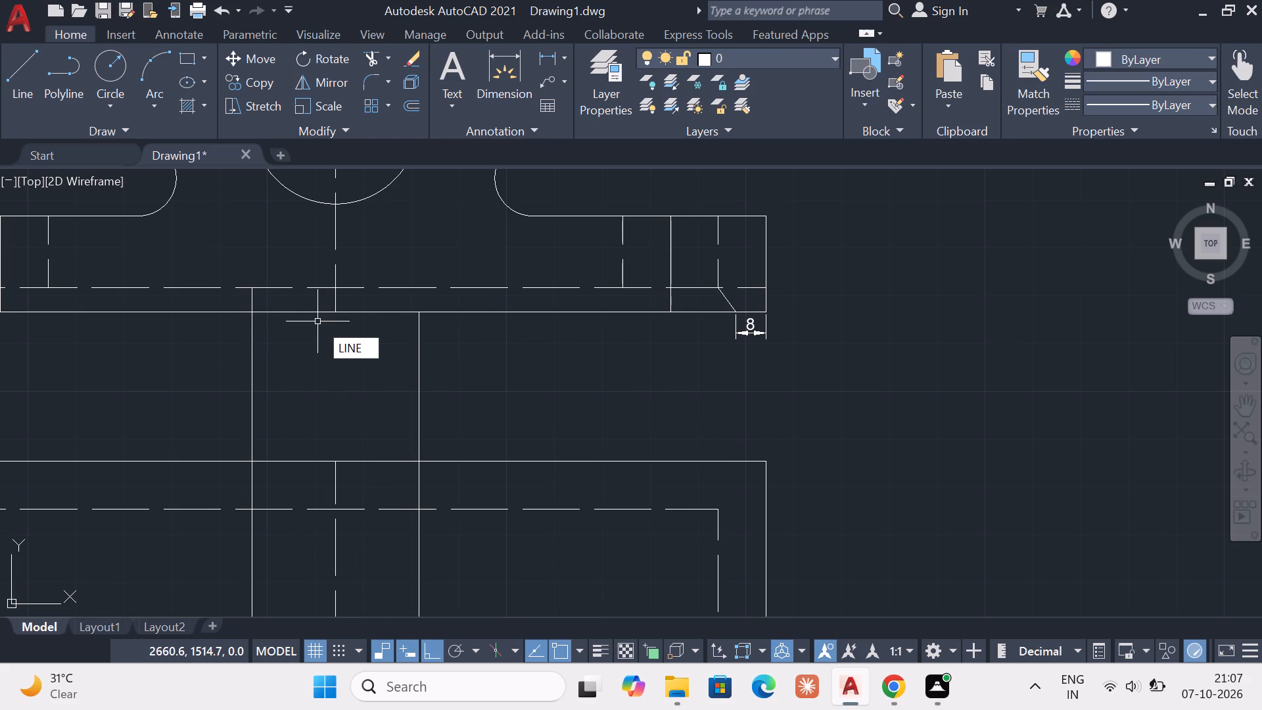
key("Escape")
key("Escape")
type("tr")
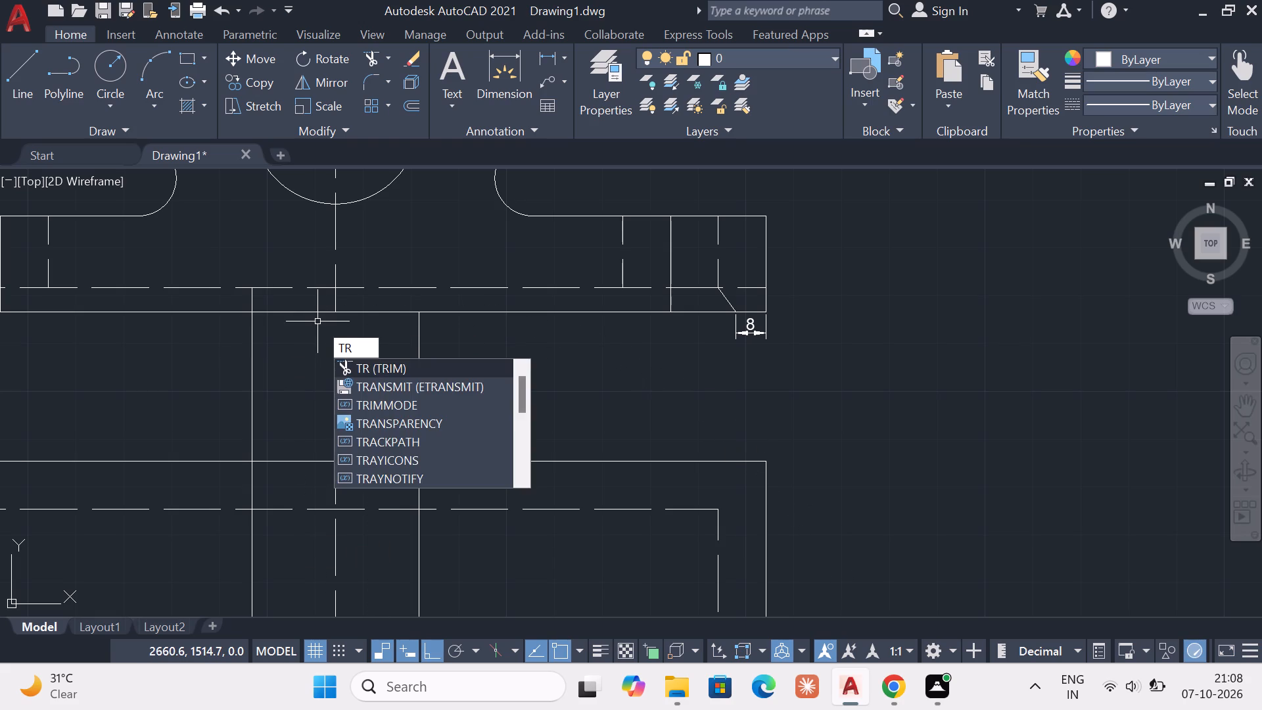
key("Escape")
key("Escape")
Trim the left projection line's remaining piece inside the base and both projection lines across the gap between the two views.
type("tr")
key("Return")
key("Return")
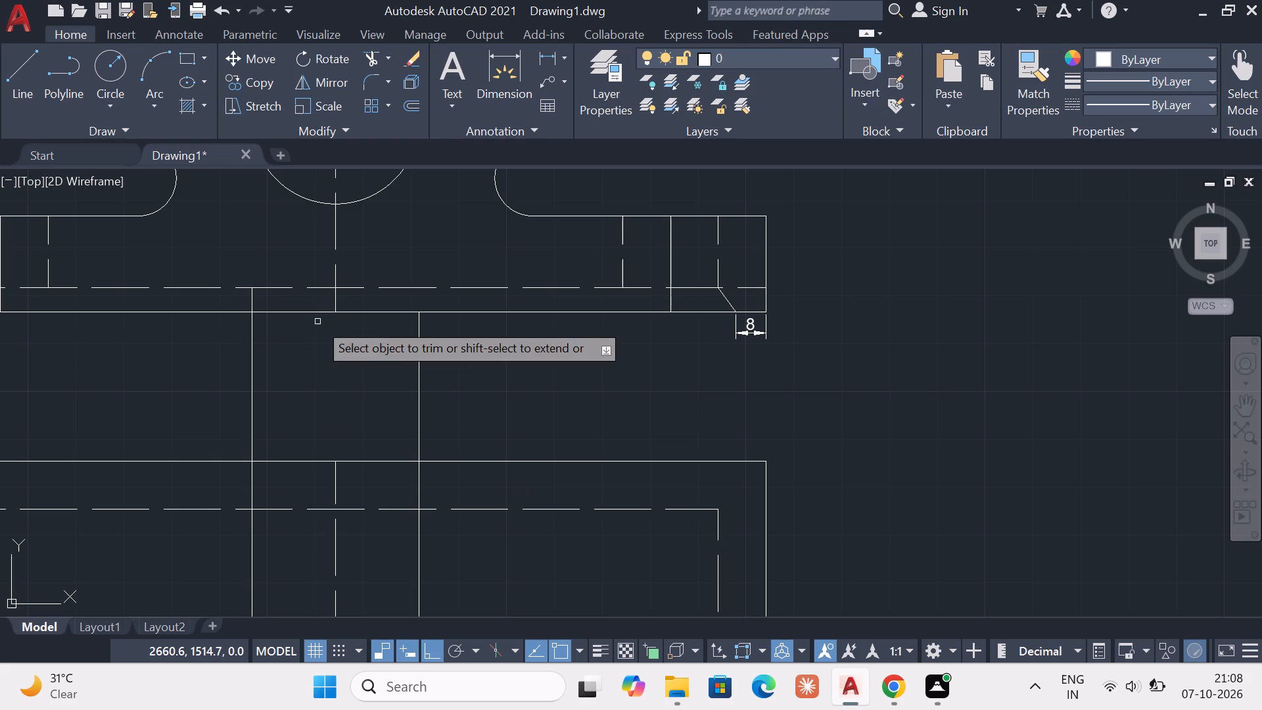
left_click(250, 296)
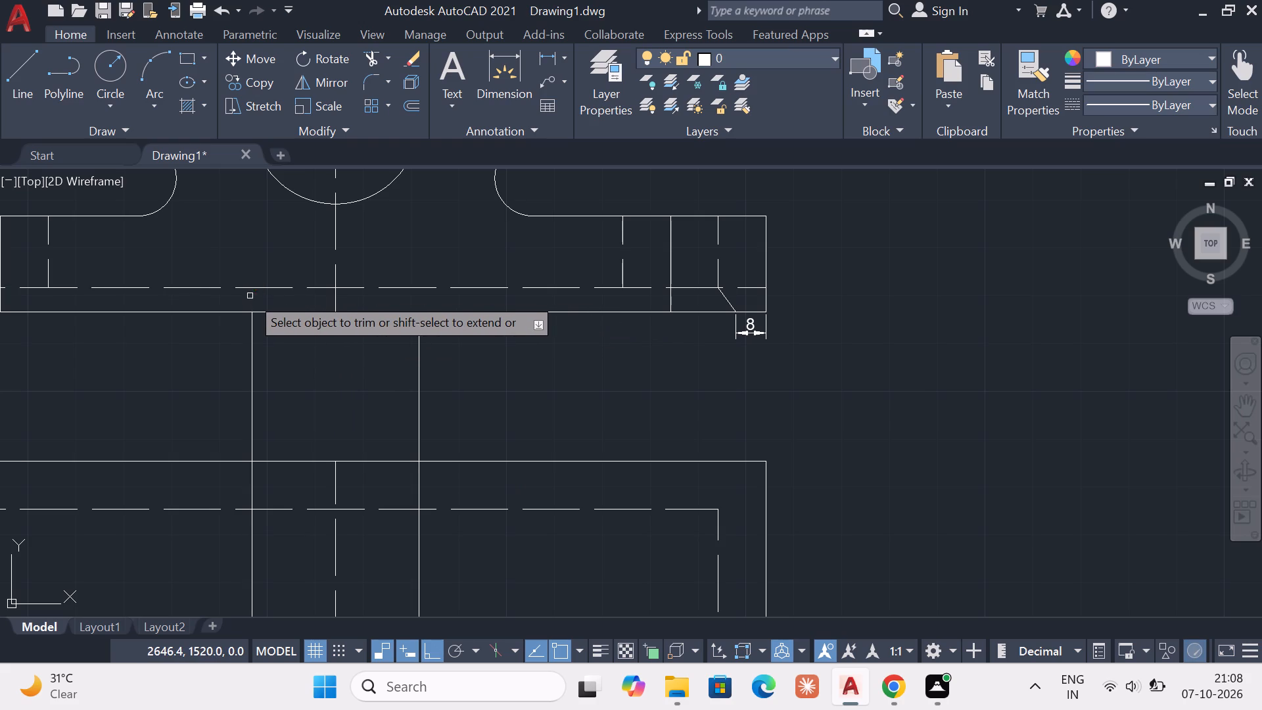
left_click(419, 342)
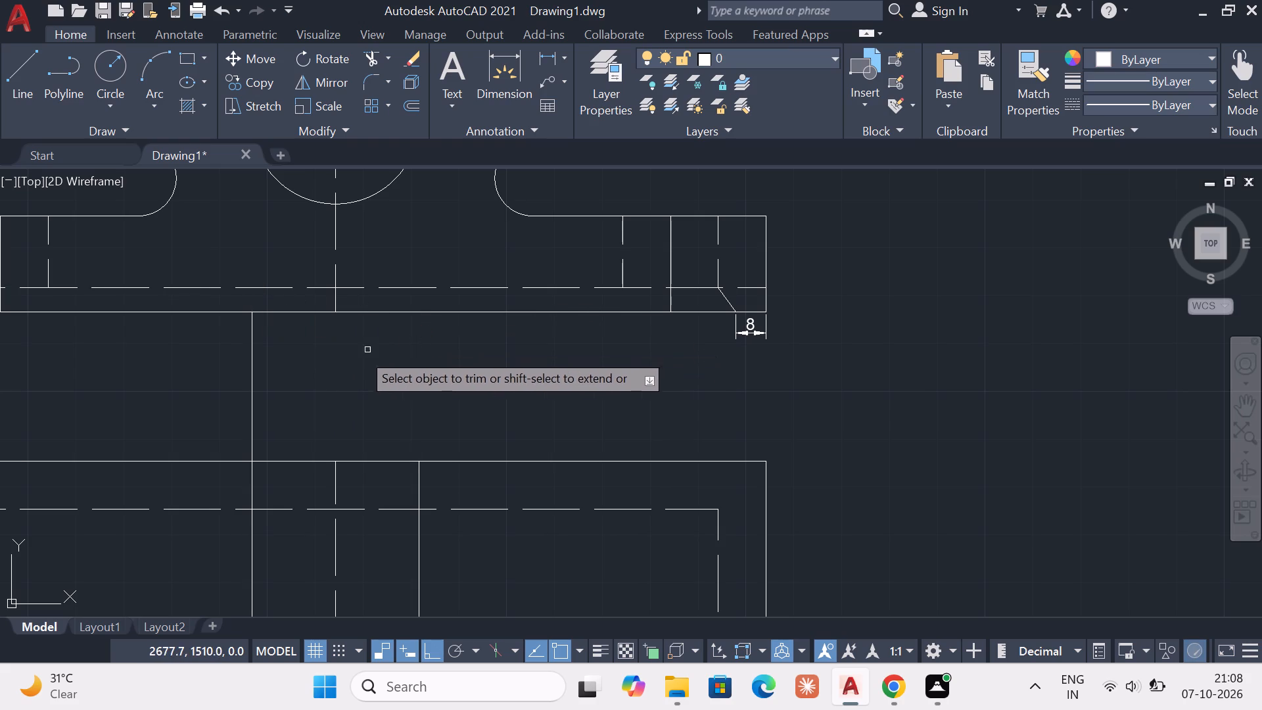
key("Up")
left_click(250, 395)
key("Escape")
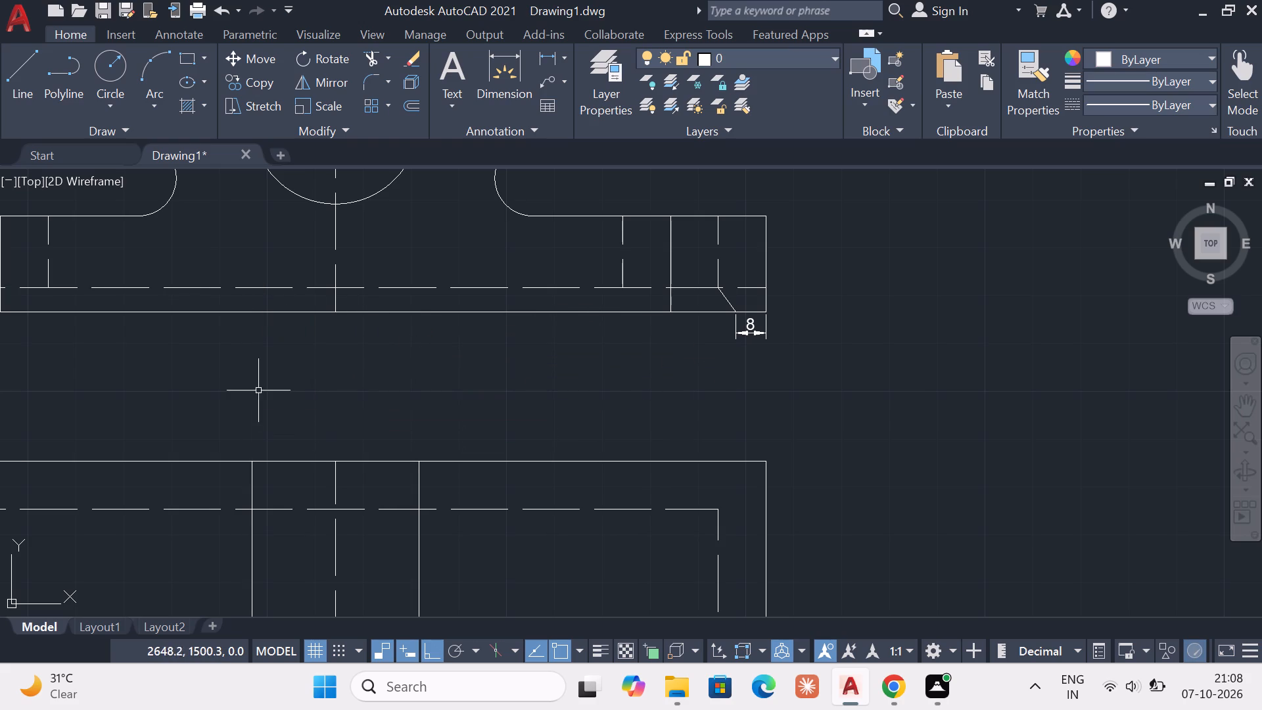
Change the linetype of the two solid vertical lines on either side of the second view's centre line to dashed.
middle_click_drag(320, 425, 363, 199)
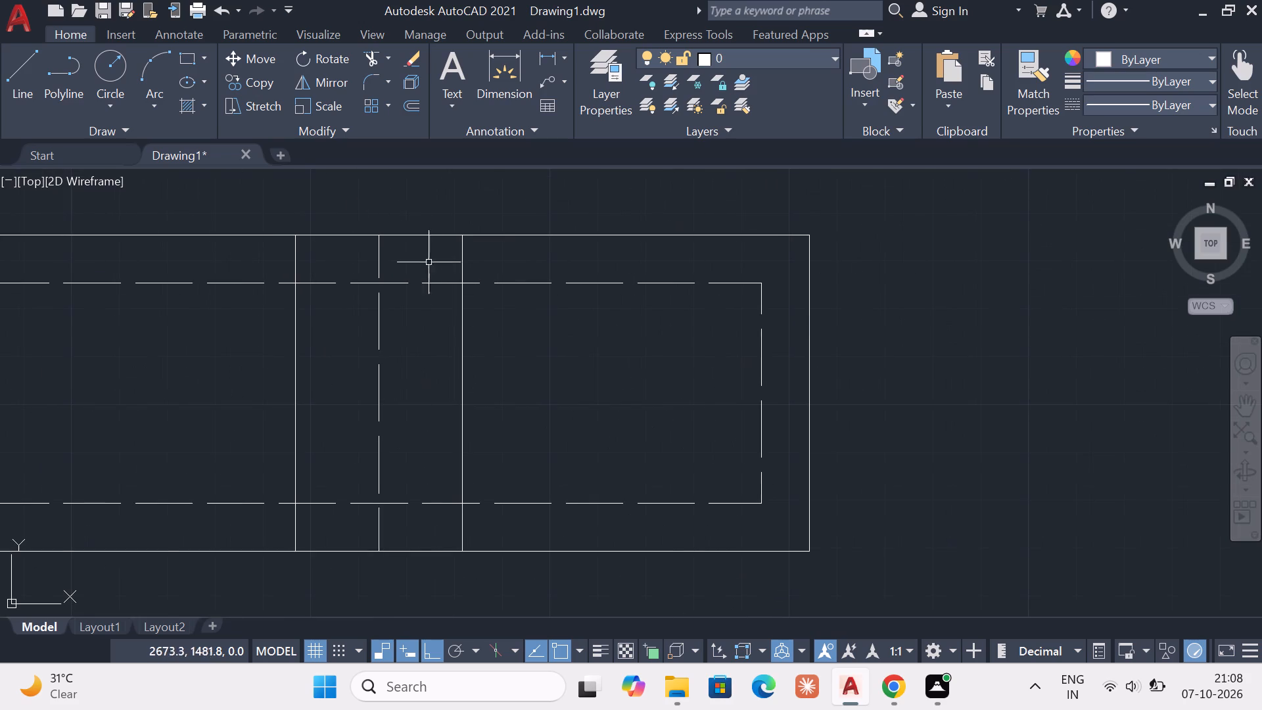
left_click(461, 316)
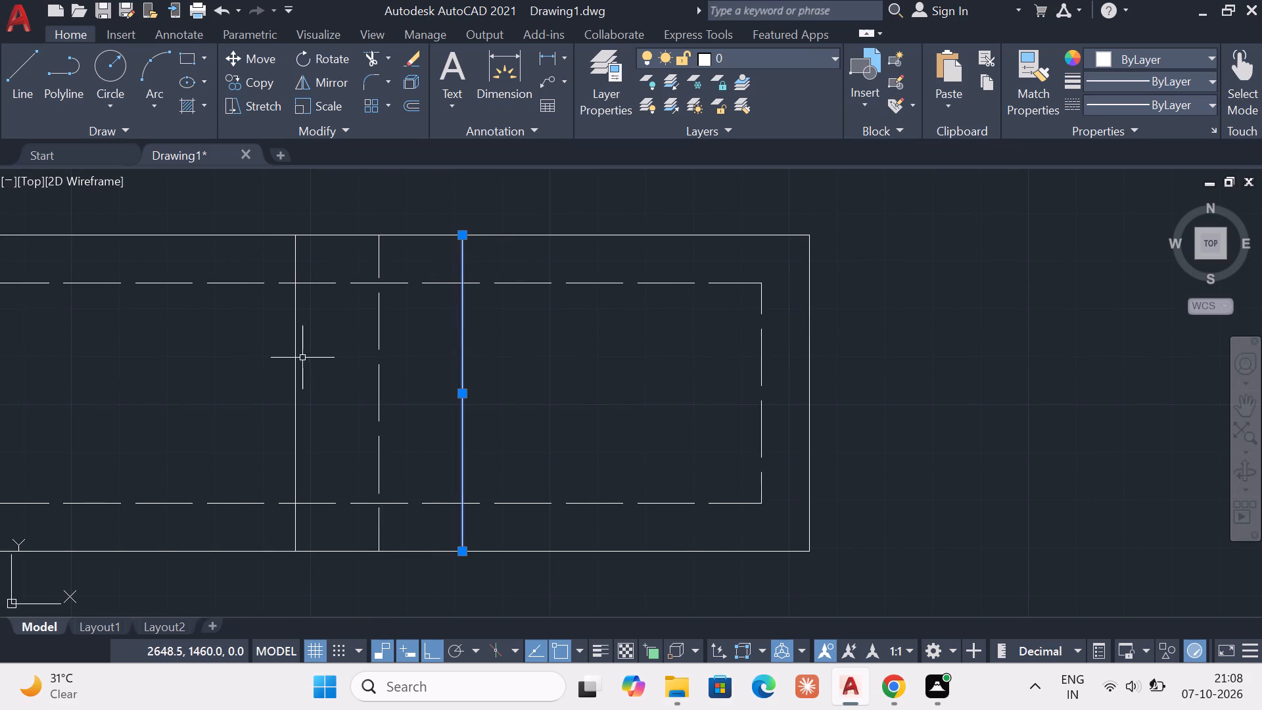
left_click(297, 361)
left_click(1131, 100)
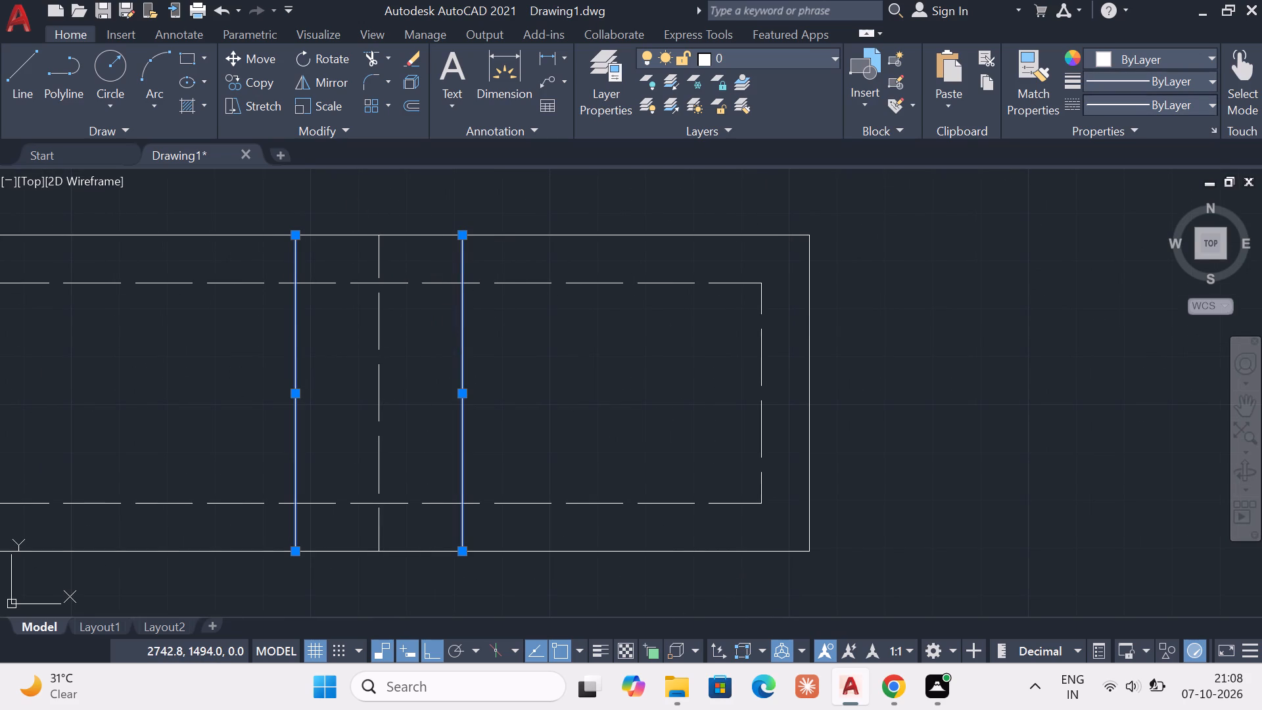
left_click(1098, 177)
key("Escape")
key("Escape")
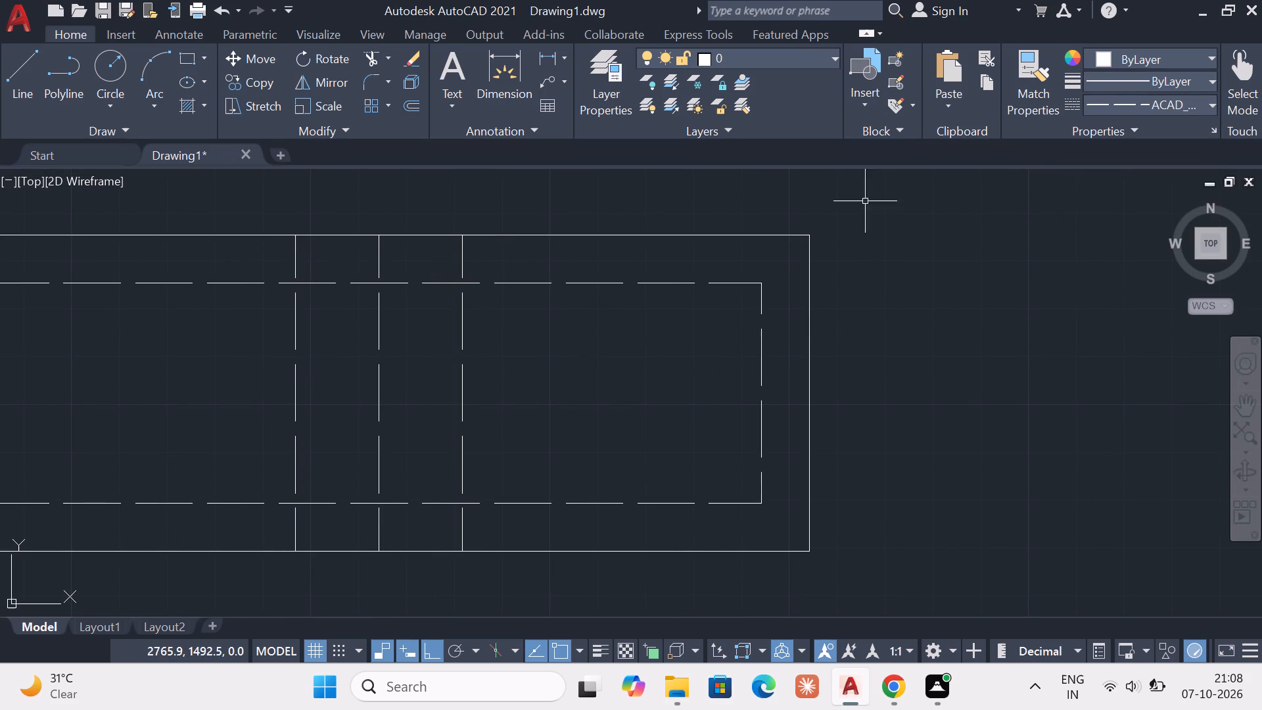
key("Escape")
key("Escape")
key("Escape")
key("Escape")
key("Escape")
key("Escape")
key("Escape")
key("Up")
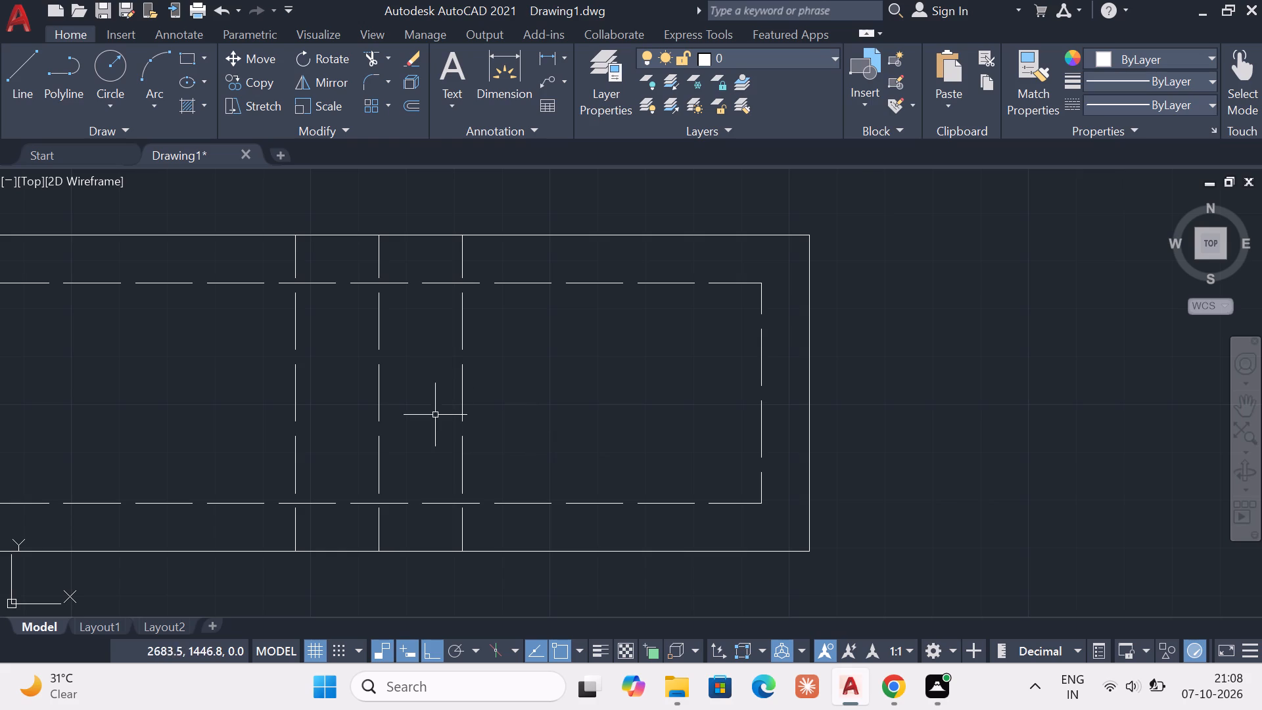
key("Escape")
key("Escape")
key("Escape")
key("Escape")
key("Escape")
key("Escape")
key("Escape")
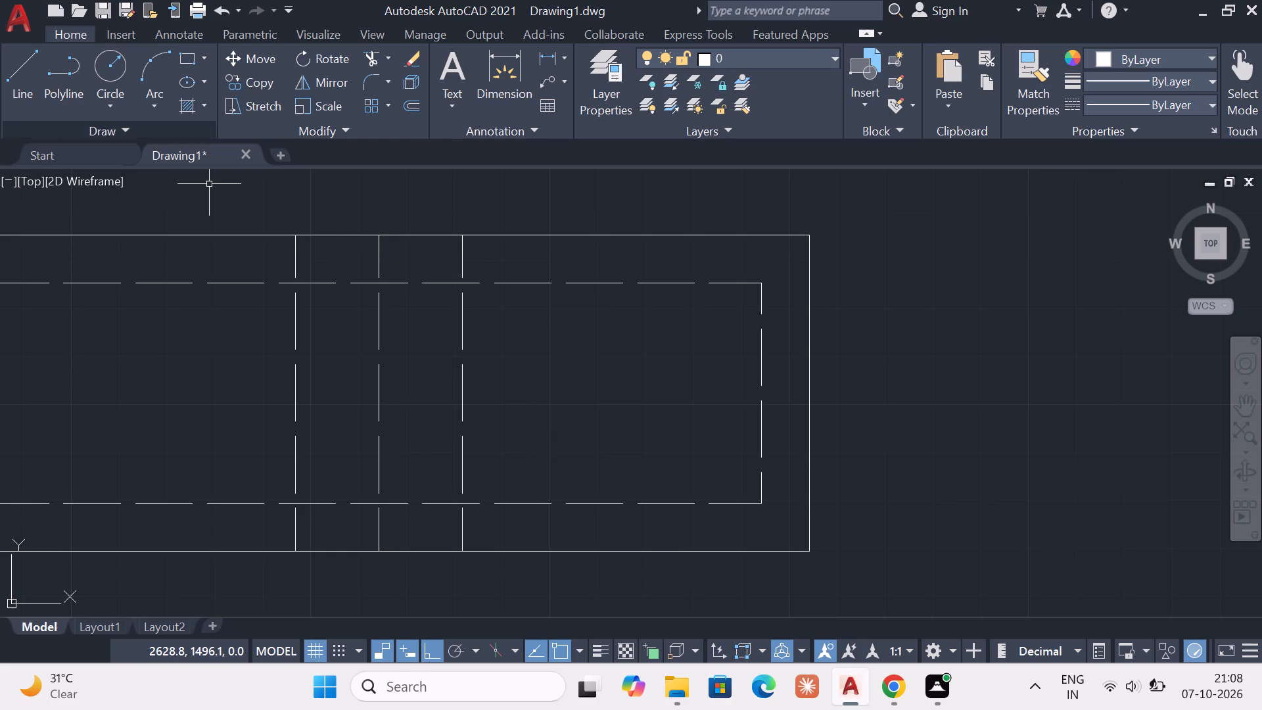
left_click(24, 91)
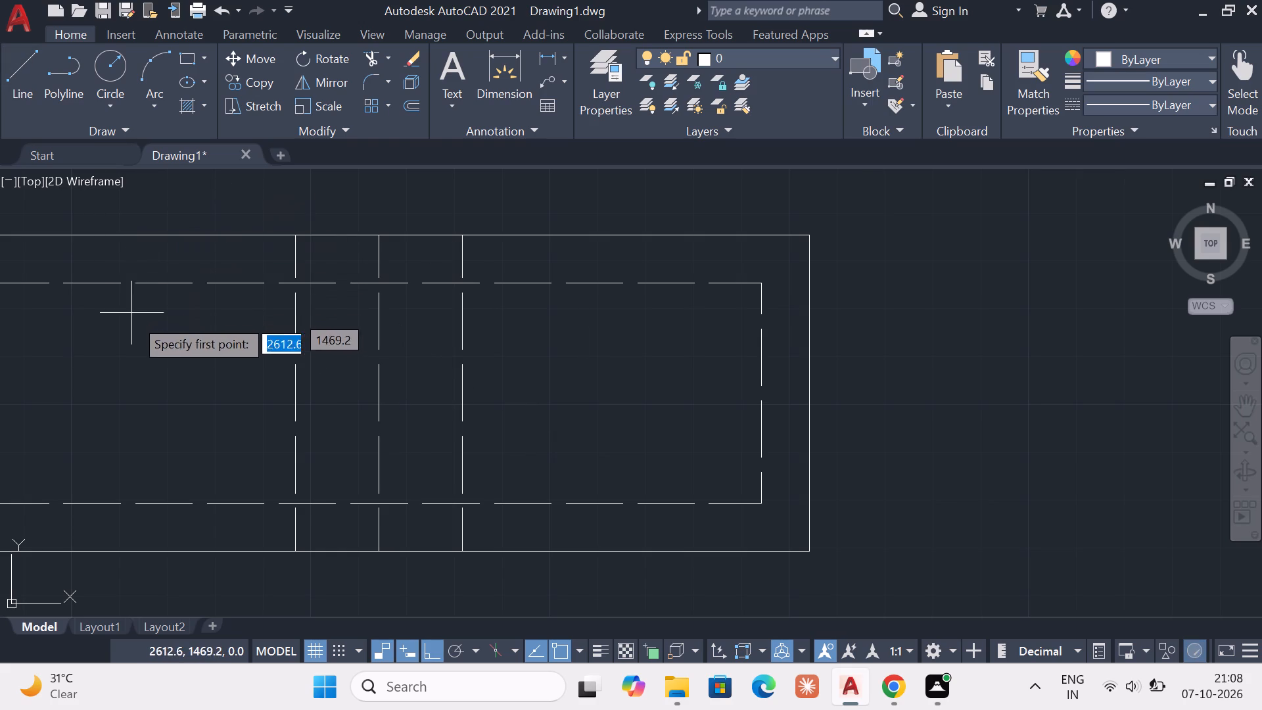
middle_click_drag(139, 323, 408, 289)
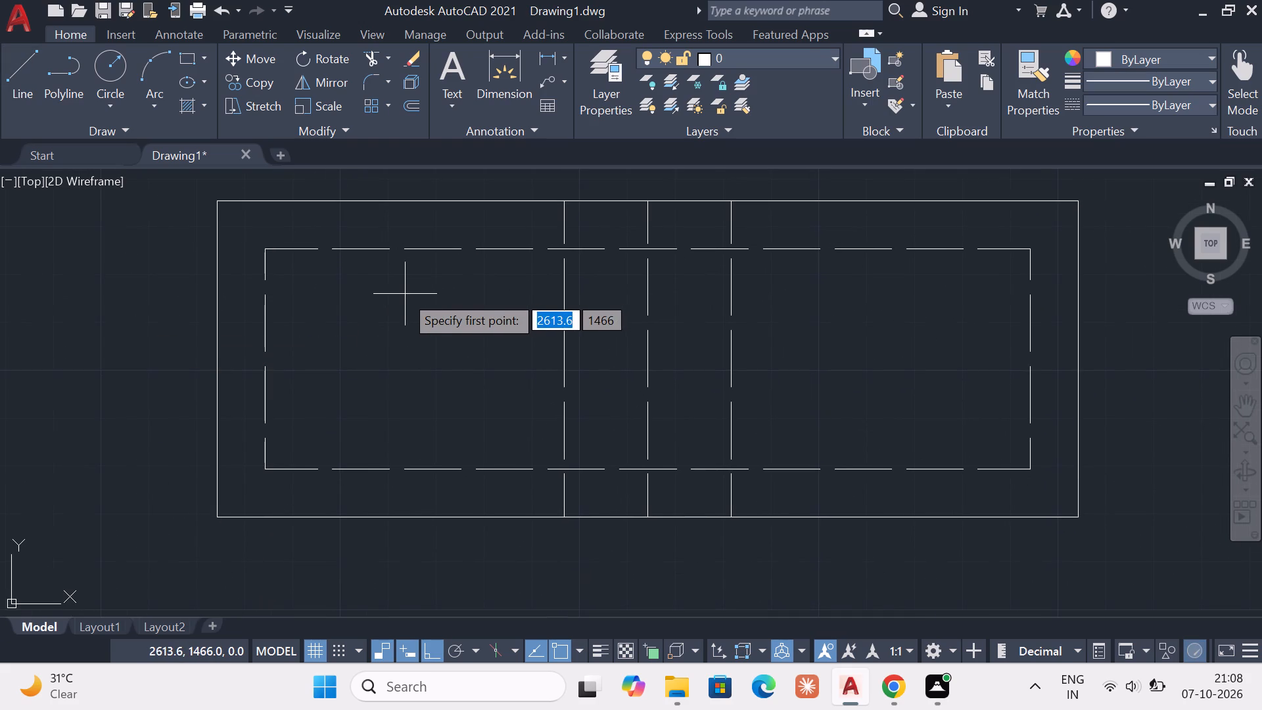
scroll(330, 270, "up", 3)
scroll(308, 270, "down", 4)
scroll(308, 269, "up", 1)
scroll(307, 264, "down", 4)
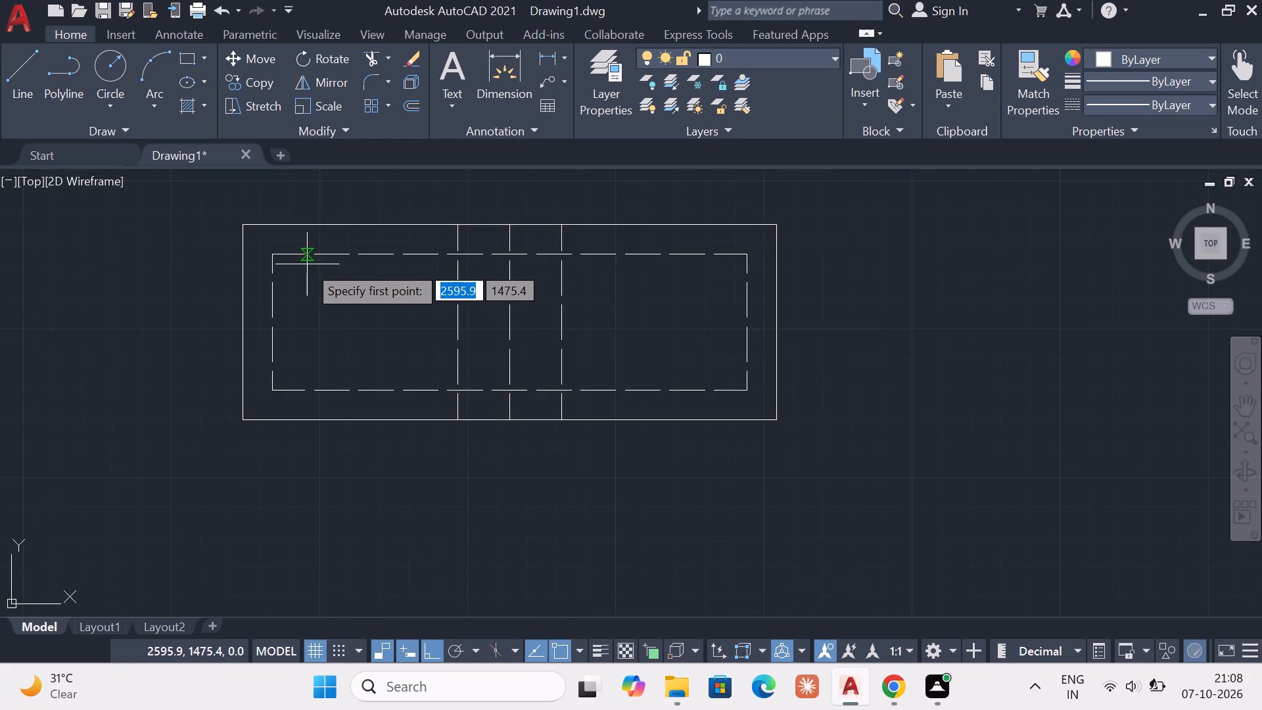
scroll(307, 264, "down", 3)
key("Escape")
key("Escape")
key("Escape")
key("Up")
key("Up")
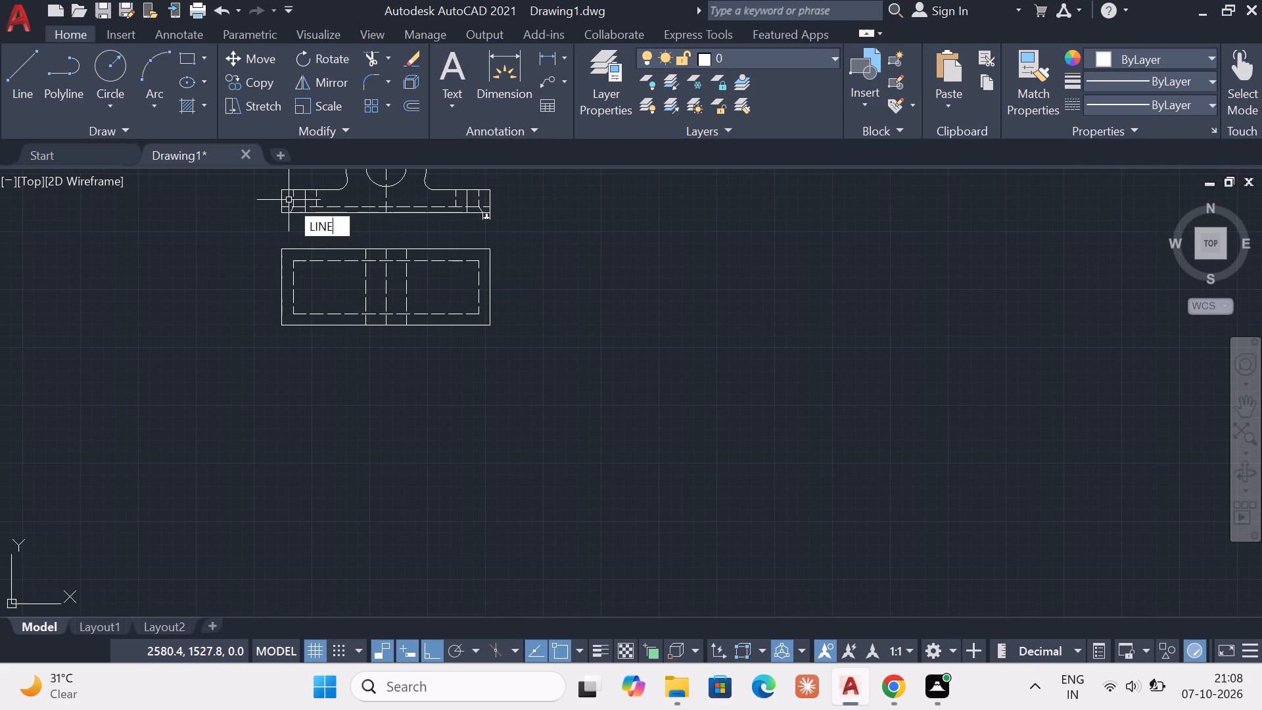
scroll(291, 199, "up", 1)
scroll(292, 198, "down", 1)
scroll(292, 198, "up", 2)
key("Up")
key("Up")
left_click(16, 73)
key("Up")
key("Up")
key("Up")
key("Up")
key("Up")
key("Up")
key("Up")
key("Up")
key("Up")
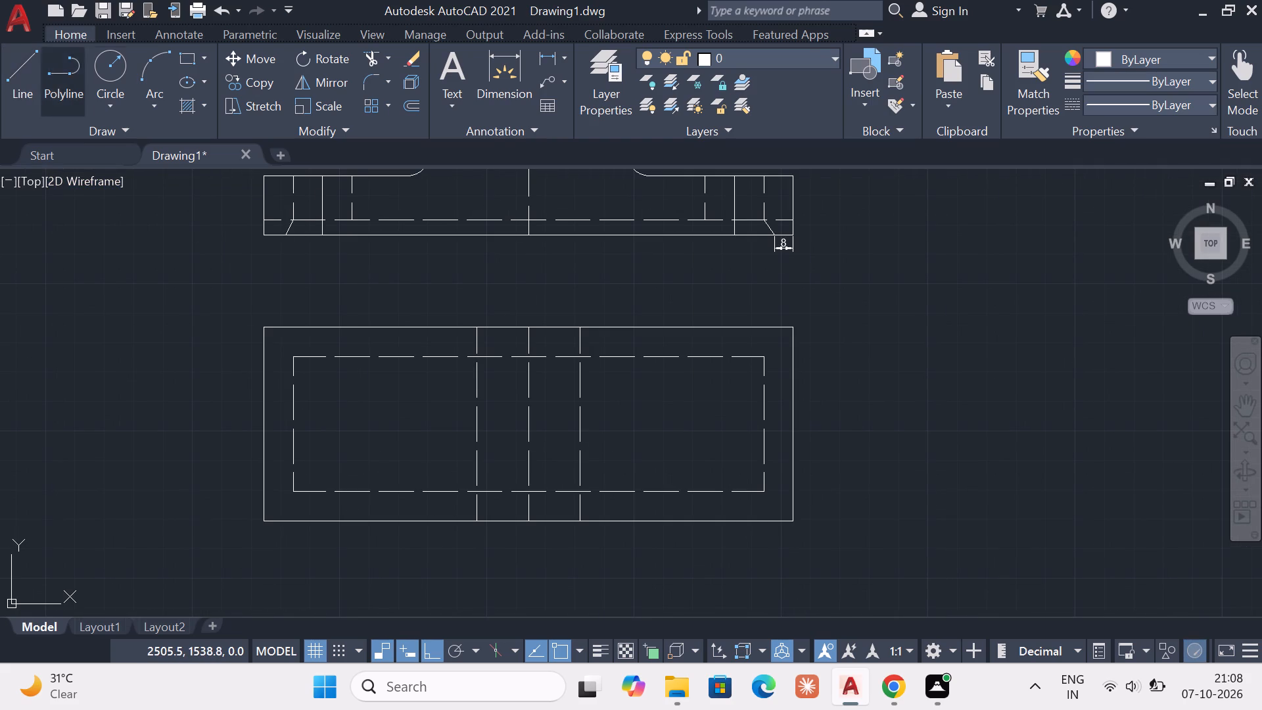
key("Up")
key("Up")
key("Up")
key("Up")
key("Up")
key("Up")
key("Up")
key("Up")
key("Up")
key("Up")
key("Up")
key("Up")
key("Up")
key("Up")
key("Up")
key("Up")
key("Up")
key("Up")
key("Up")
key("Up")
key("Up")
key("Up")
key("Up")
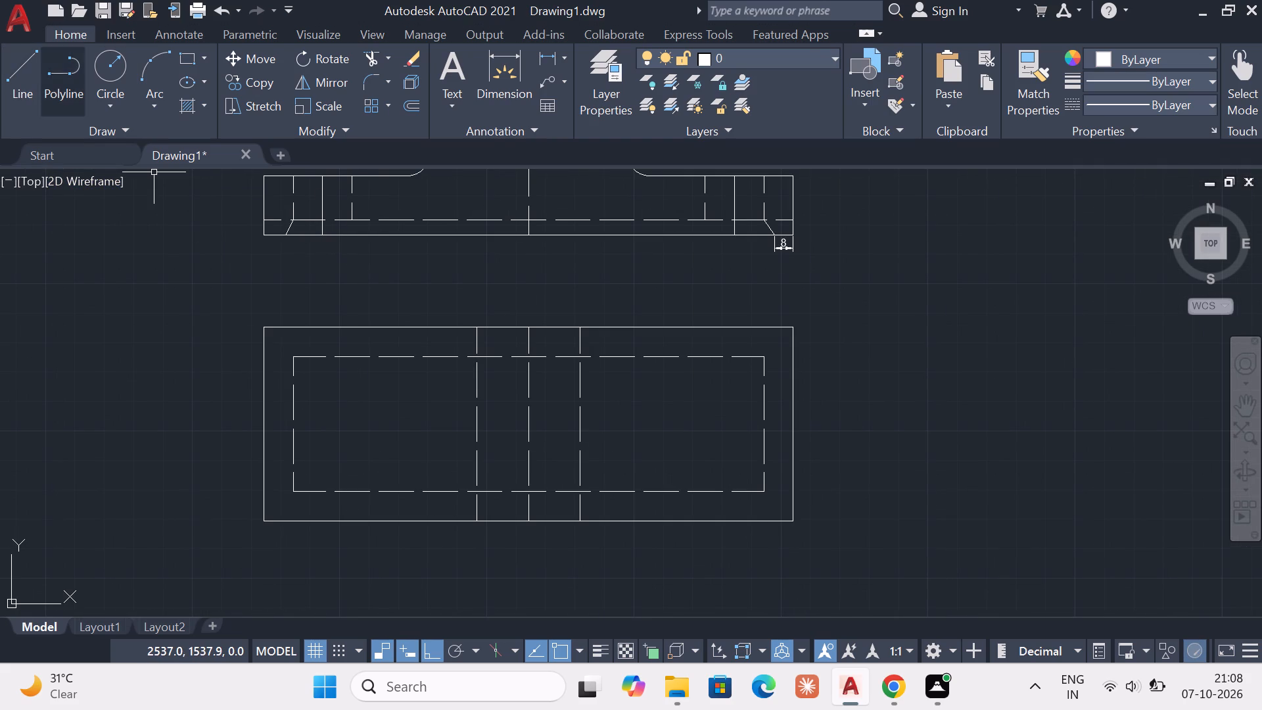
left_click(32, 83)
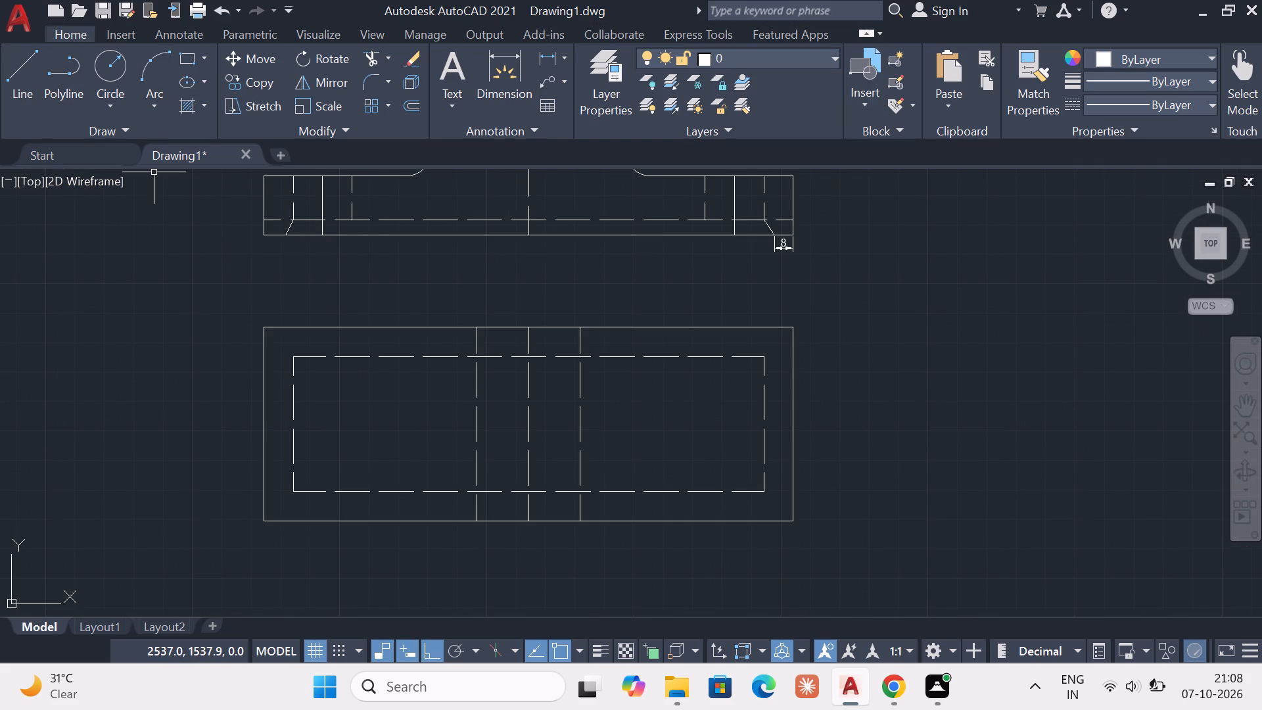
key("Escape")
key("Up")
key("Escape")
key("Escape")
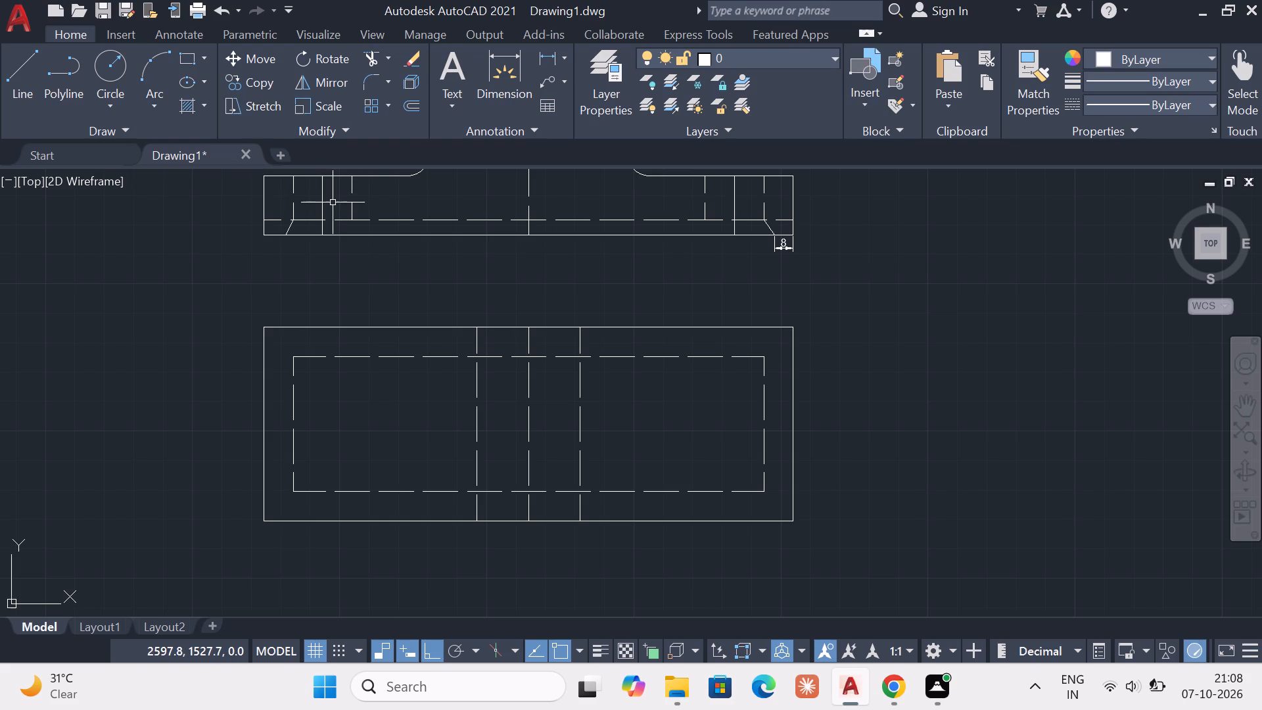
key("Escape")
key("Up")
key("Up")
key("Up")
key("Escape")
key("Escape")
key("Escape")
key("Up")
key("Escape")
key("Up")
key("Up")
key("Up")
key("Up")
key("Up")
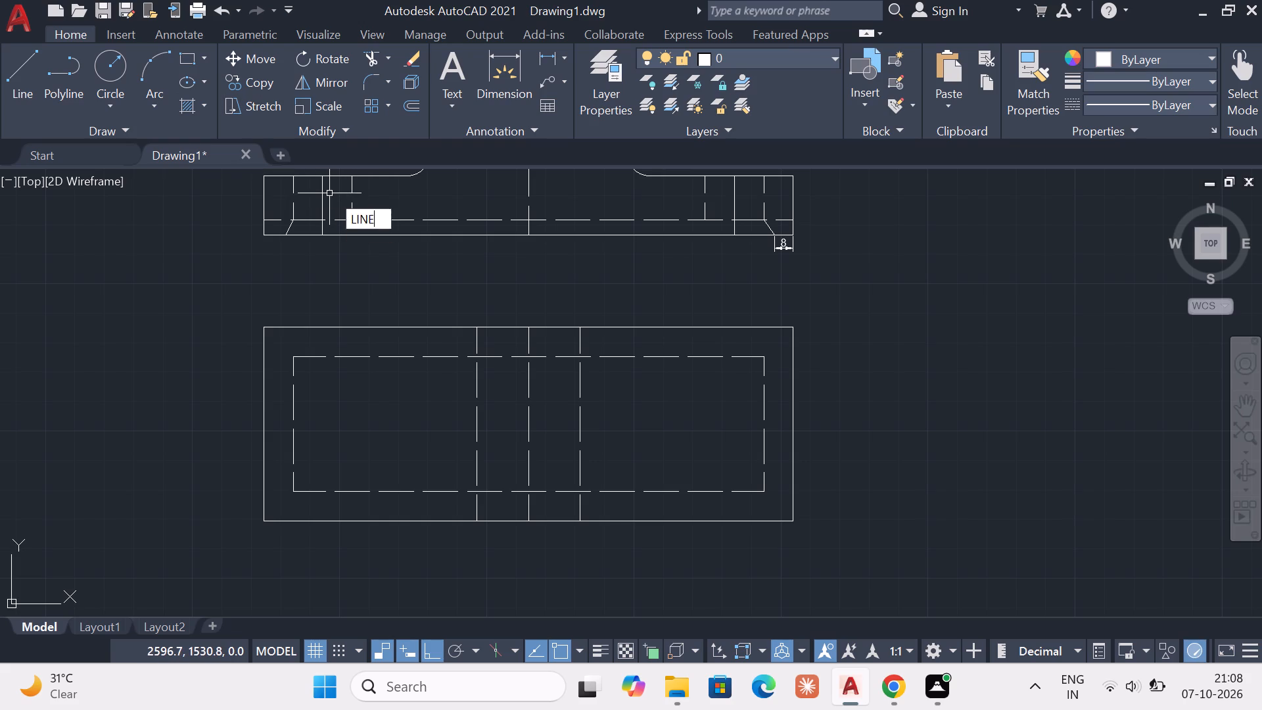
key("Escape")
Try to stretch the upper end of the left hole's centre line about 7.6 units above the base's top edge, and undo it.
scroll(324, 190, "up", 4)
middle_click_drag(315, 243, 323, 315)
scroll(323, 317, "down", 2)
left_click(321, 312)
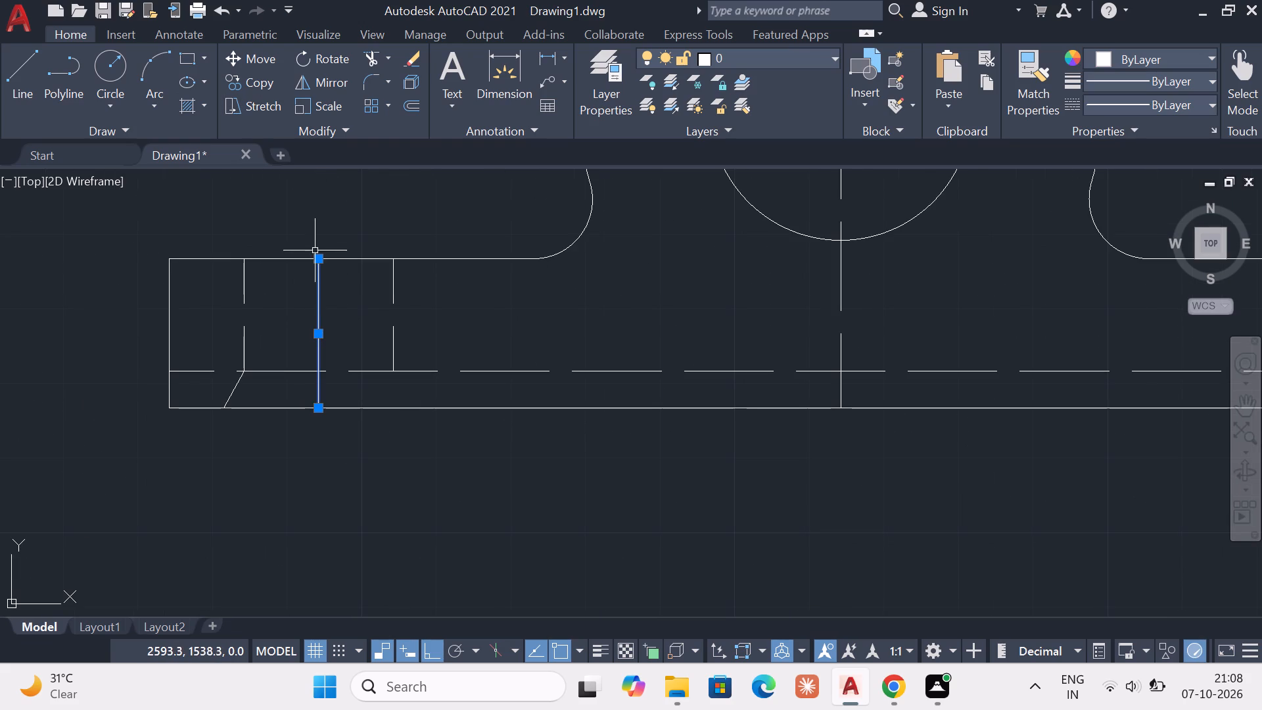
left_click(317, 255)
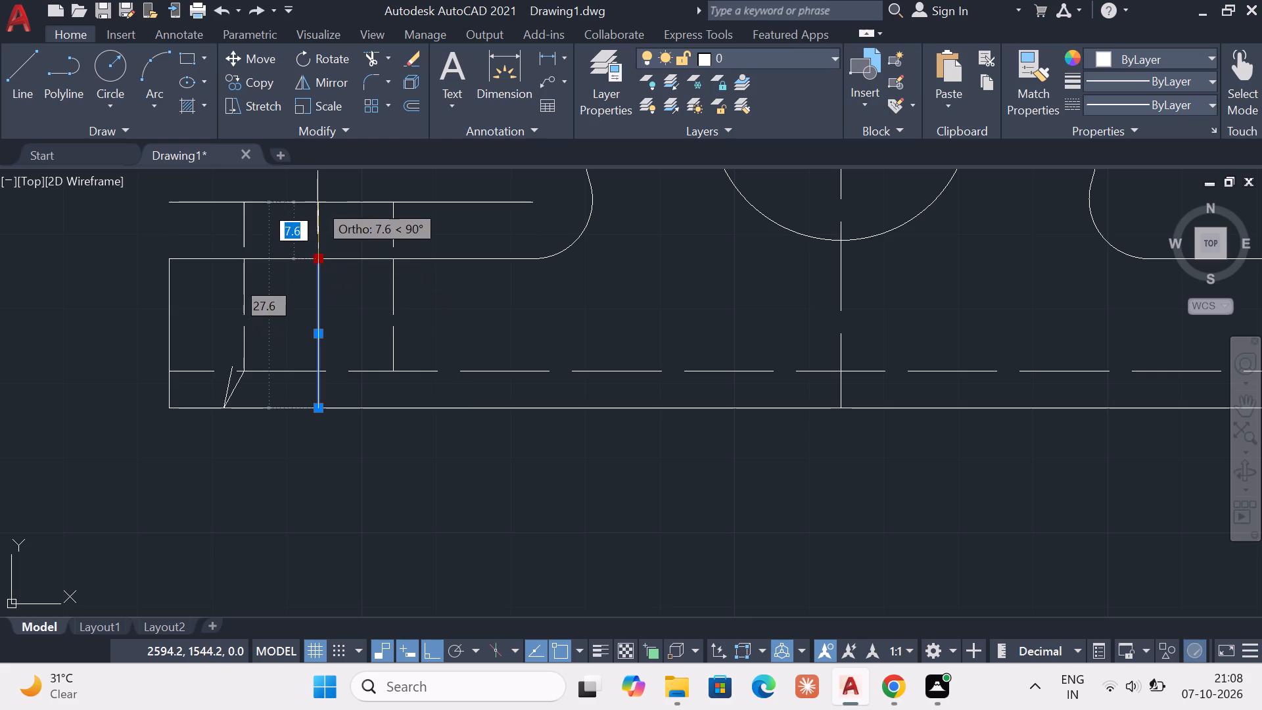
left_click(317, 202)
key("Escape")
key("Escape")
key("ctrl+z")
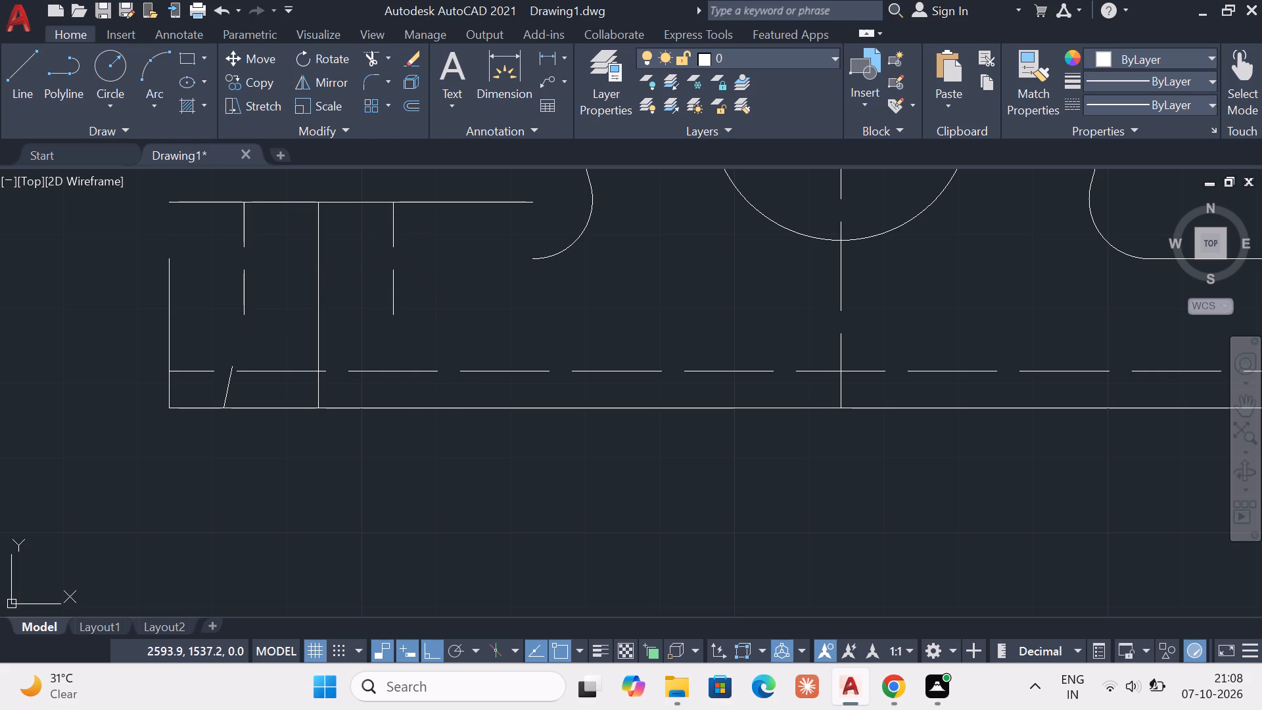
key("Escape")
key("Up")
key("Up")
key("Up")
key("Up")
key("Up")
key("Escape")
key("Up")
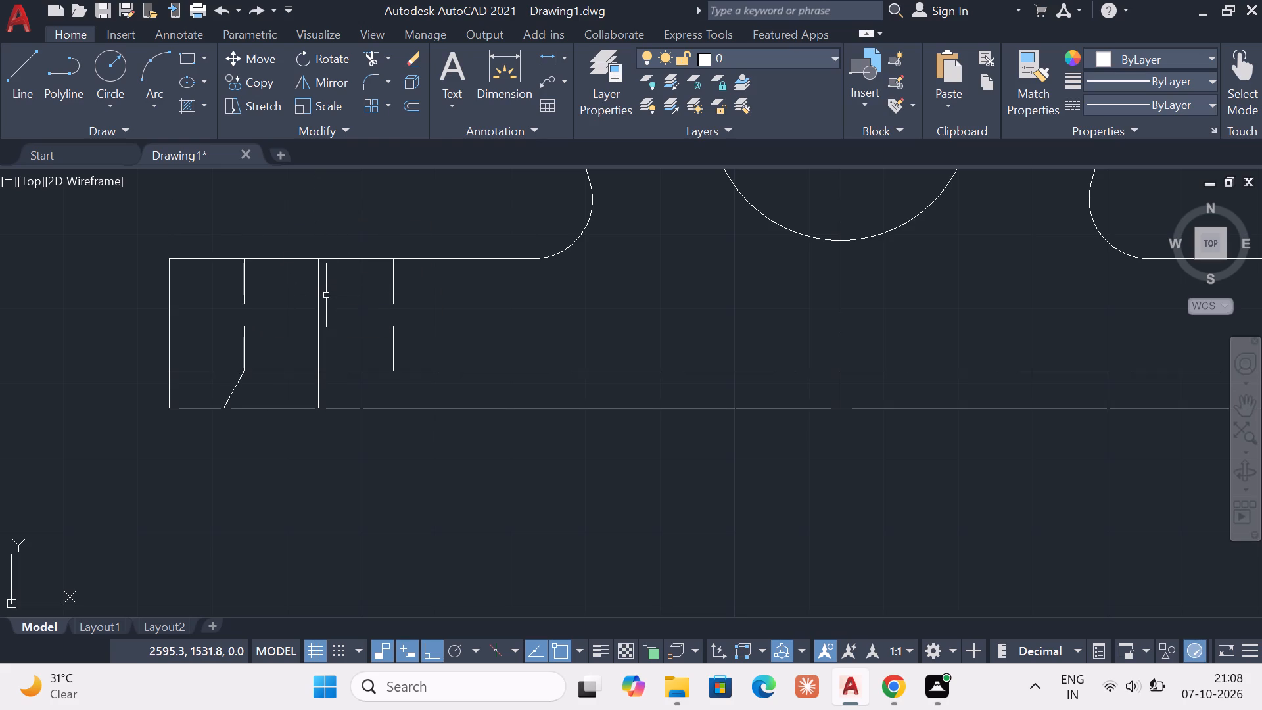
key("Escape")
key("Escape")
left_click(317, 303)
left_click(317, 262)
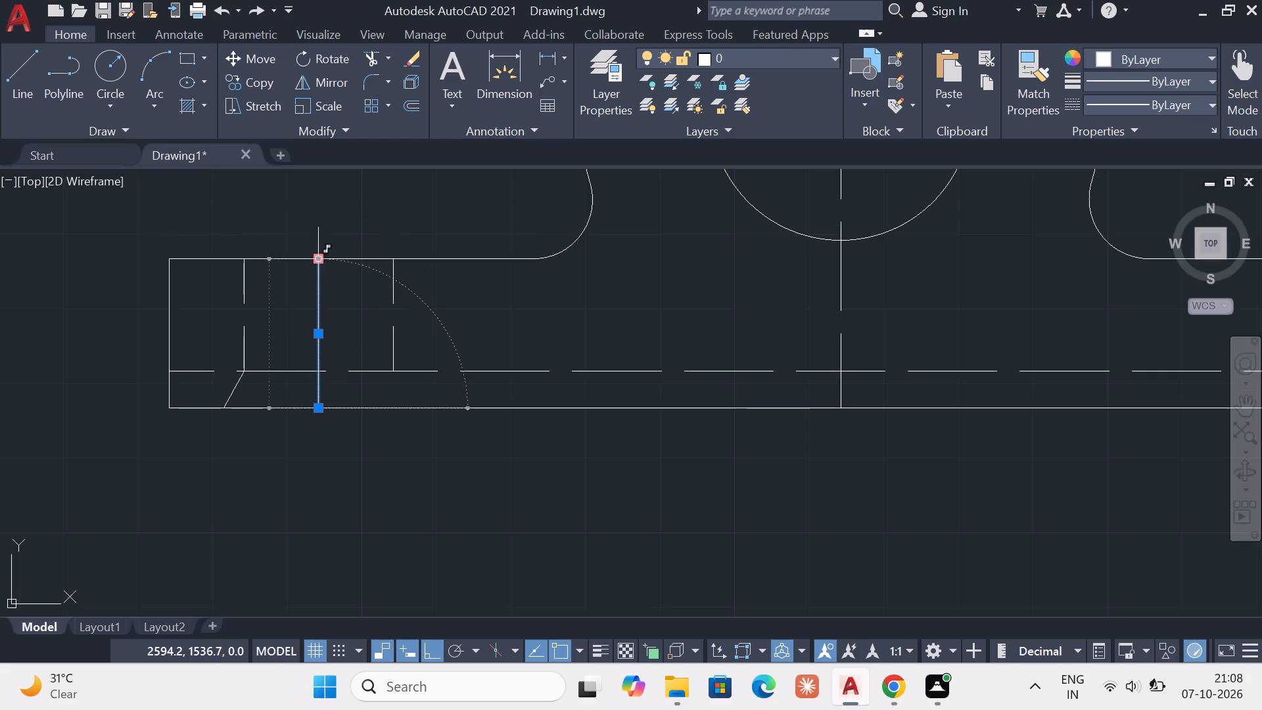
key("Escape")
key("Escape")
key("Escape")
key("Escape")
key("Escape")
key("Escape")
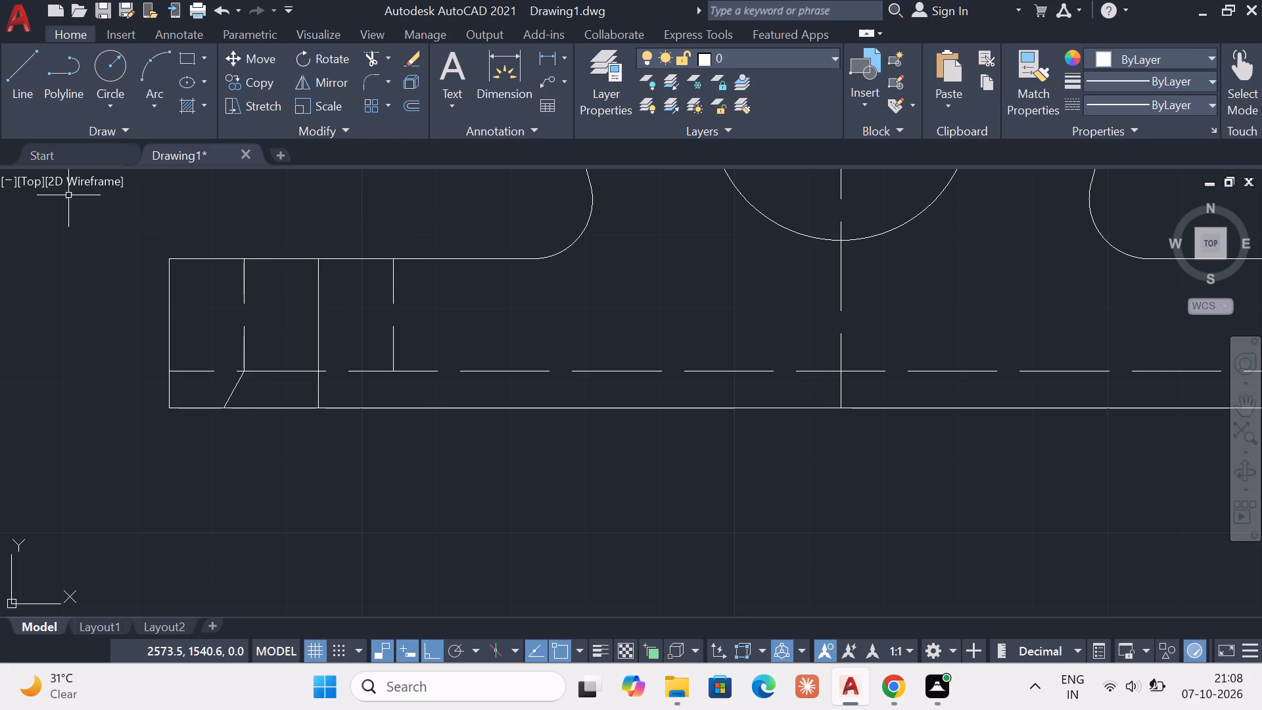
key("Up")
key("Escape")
Draw a short vertical line from the top end of the left hole's centre line upward past the base's top edge.
left_click(22, 72)
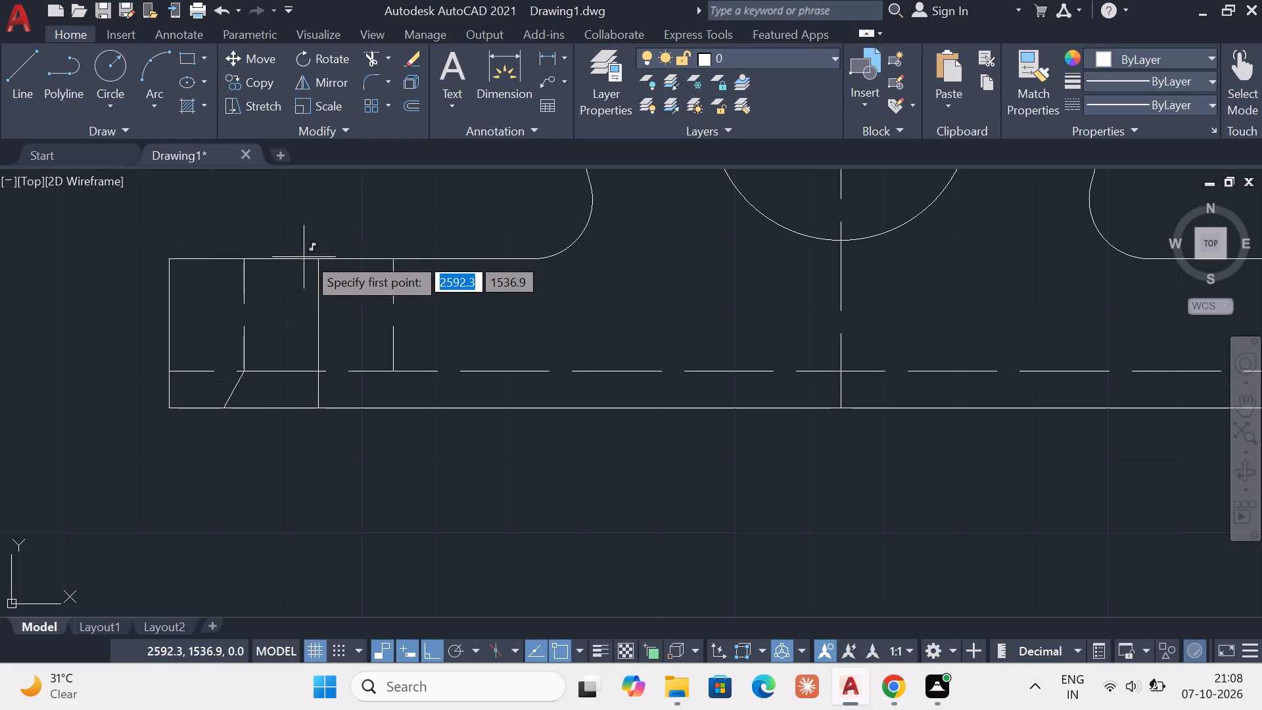
left_click(317, 258)
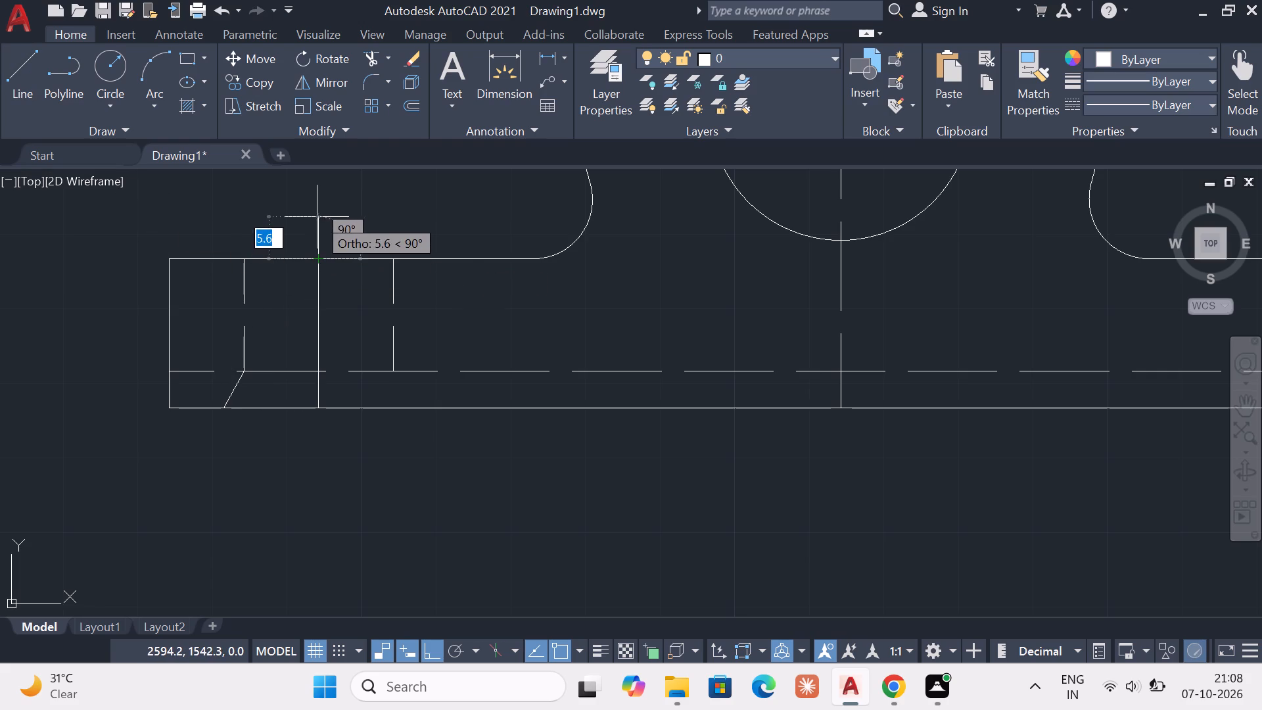
key("Up")
key("Up")
key("Up")
key("Up")
key("Up")
left_click(323, 184)
key("Up")
key("Escape")
key("Escape")
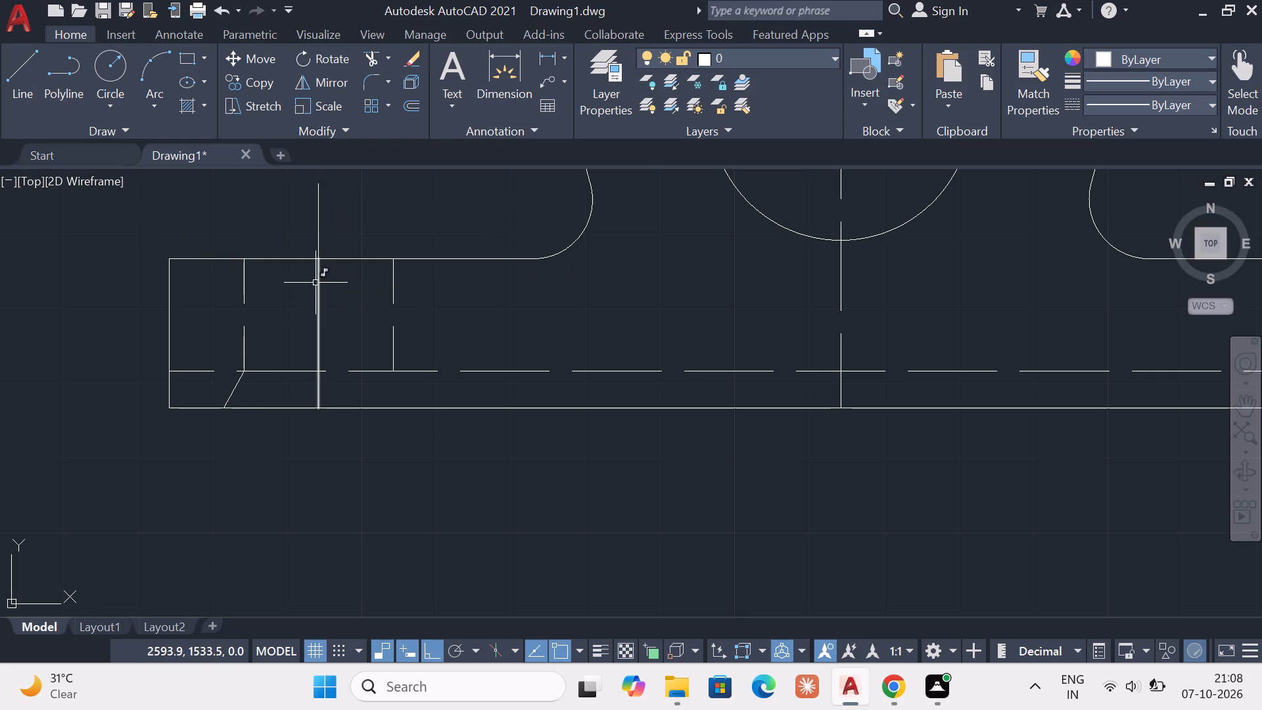
key("Escape")
Draw a short vertical line from the bottom end of the left hole's centre line down below the base's bottom edge.
left_click(28, 91)
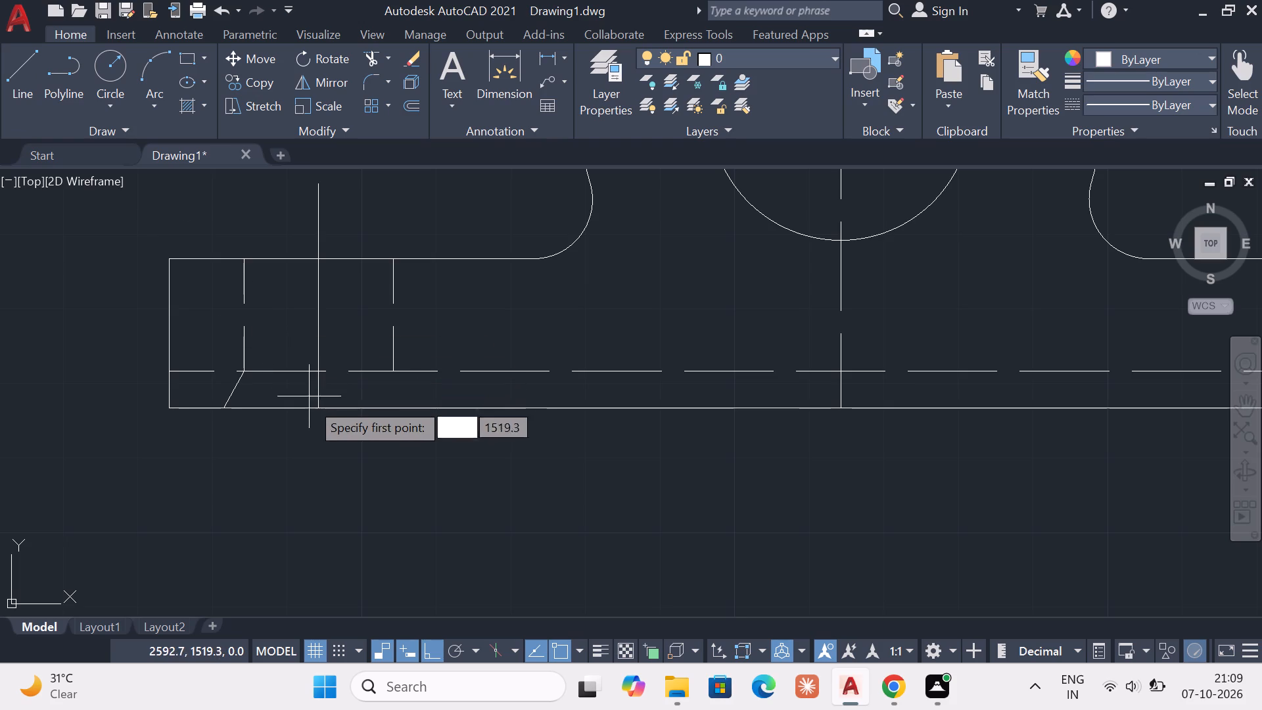
left_click(317, 412)
left_click(316, 498)
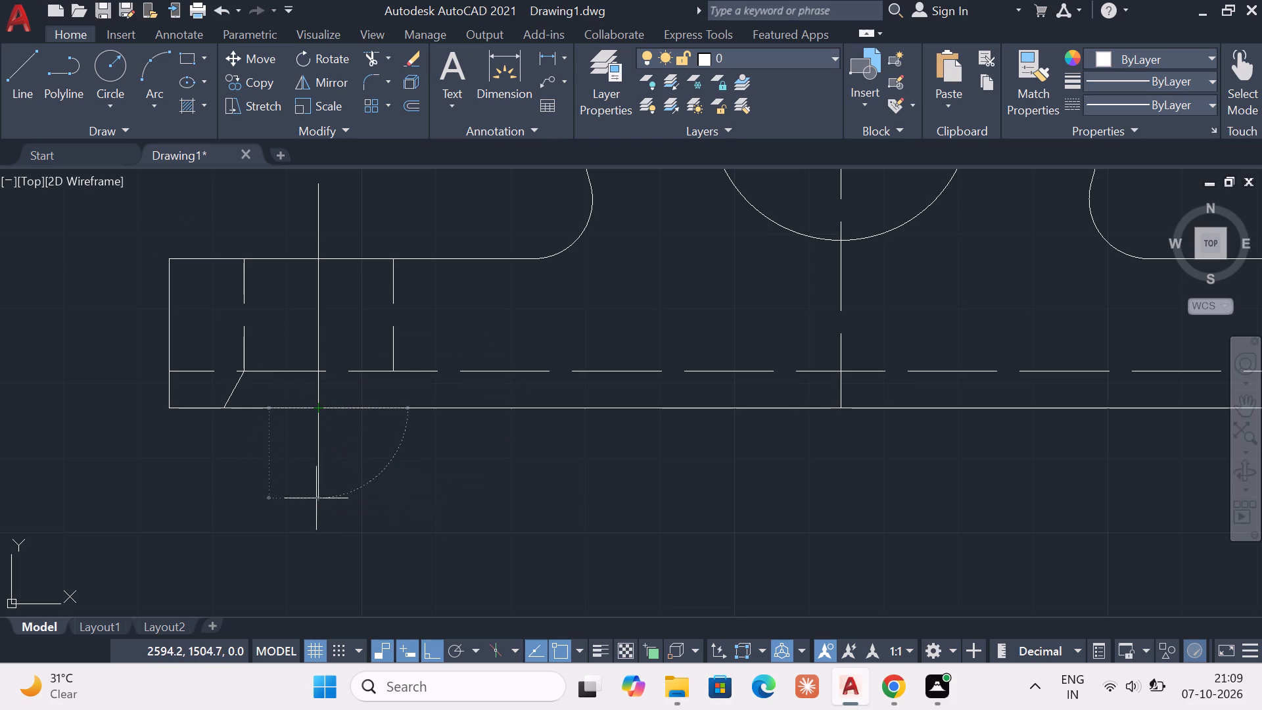
key("Escape")
key("Escape")
key("Escape")
Draw a vertical line about 10 units long from the top end of the right hole's centre line upward past the base's top edge.
middle_click_drag(608, 360, 95, 318)
key("Escape")
left_click(16, 90)
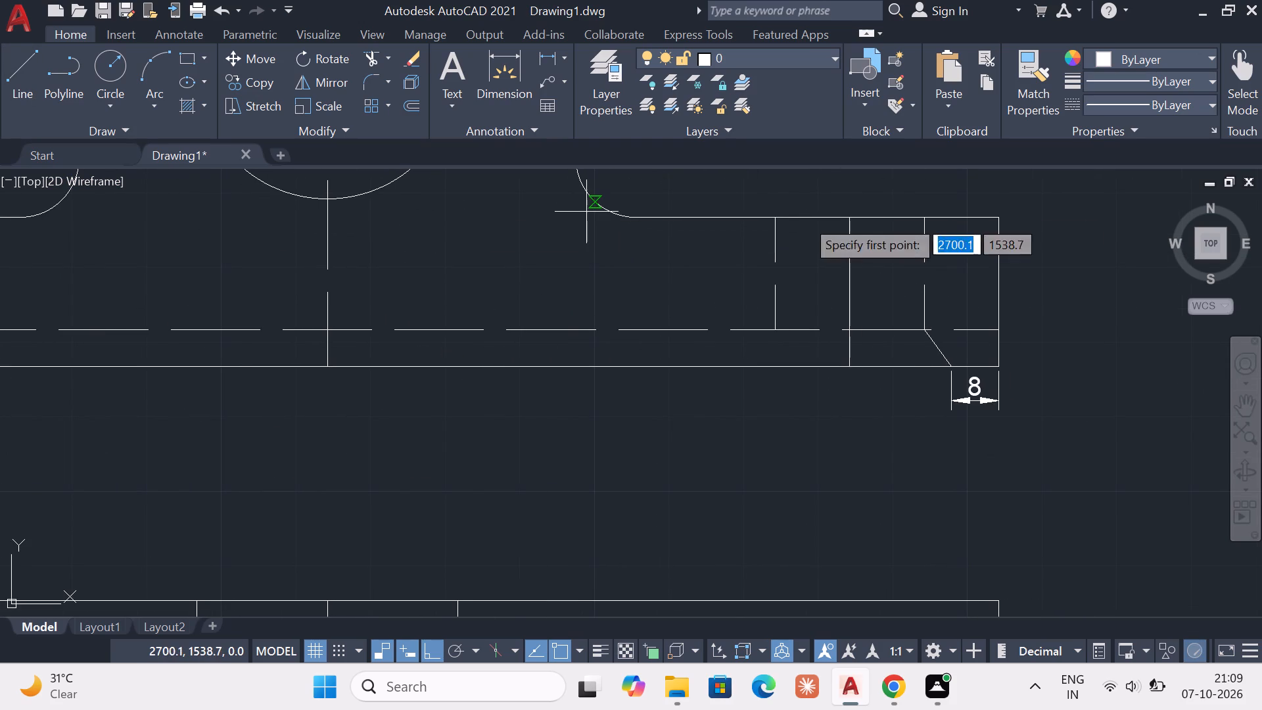
left_click(853, 220)
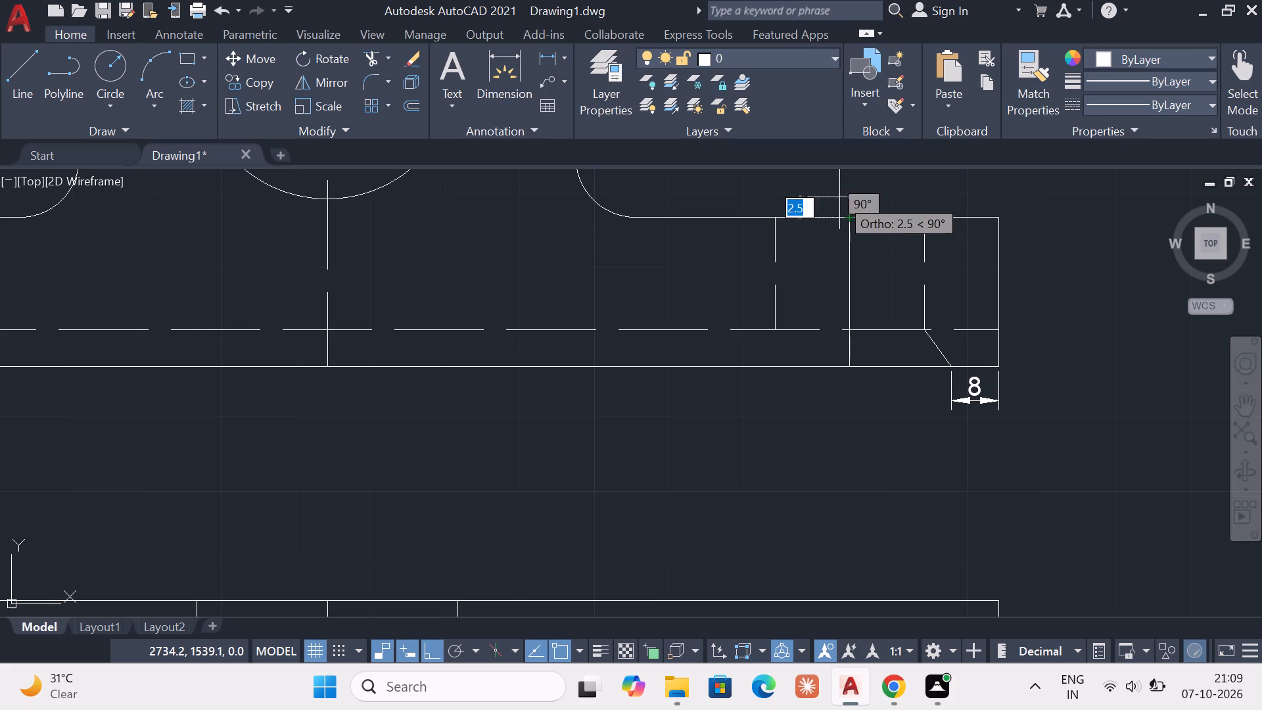
middle_click_drag(846, 182, 829, 283)
key("Up")
key("Up")
key("Up")
key("Up")
key("Up")
key("Up")
key("Up")
key("Up")
key("Up")
key("Up")
key("Up")
key("Up")
key("Up")
key("Up")
key("Up")
key("Up")
key("Up")
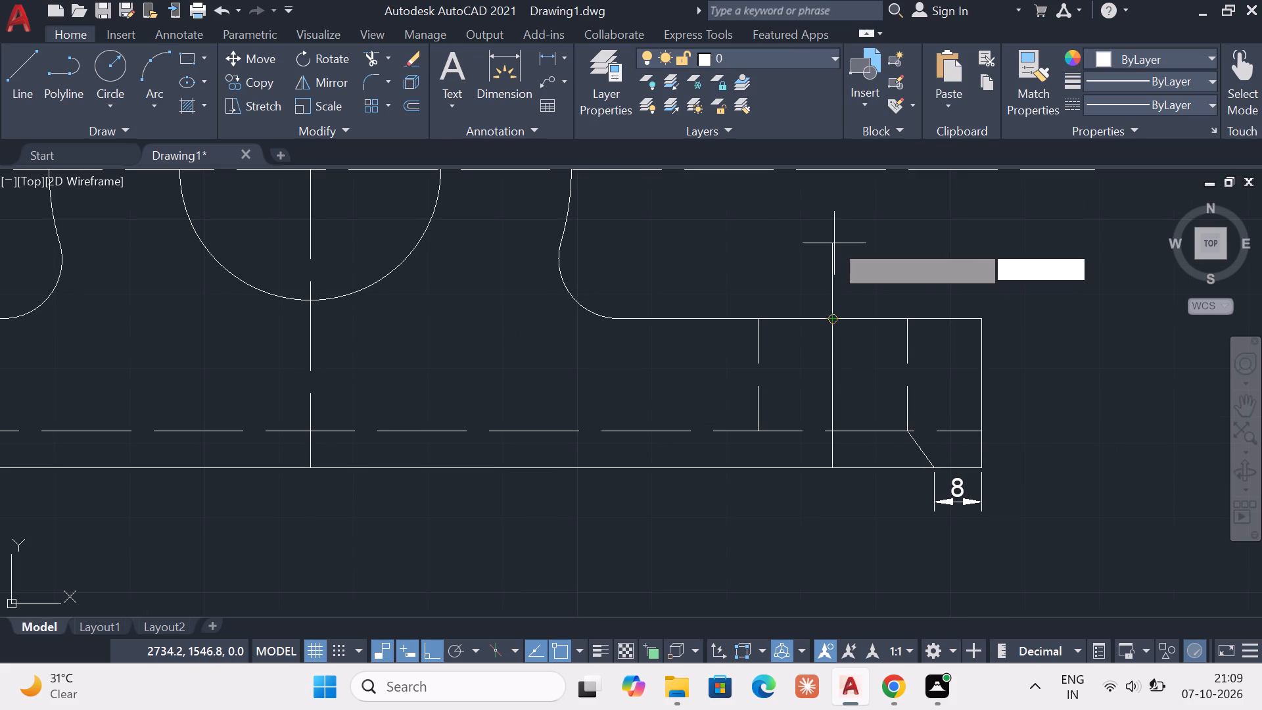
key("Up")
left_click(834, 243)
key("Up")
key("Escape")
key("Up")
key("Up")
key("Up")
key("Up")
key("Up")
key("Escape")
key("Up")
key("Escape")
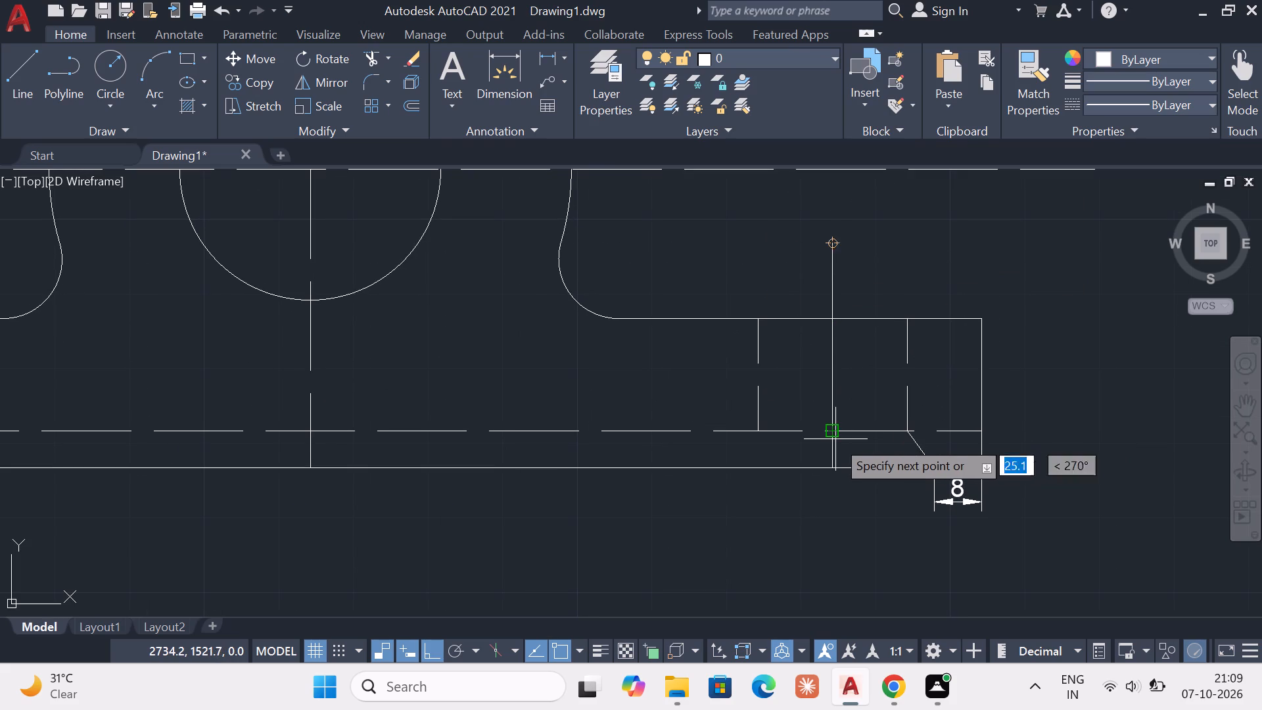
Draw a vertical line from the upper end of the right hole's centre-line extension down to the base's bottom edge.
key("Up")
key("Up")
key("Up")
key("Up")
key("Up")
key("Up")
key("Up")
key("Up")
key("Up")
key("Up")
key("Up")
key("Up")
key("Up")
key("Up")
key("Up")
key("Up")
key("Up")
key("Up")
key("Up")
key("Up")
key("Up")
key("Up")
left_click(830, 465)
key("Up")
key("Up")
key("Up")
key("Up")
key("Up")
key("Up")
key("Up")
key("Up")
key("Up")
key("Up")
key("Up")
key("Up")
key("Up")
key("Up")
key("Up")
key("Up")
key("Up")
key("Up")
key("Up")
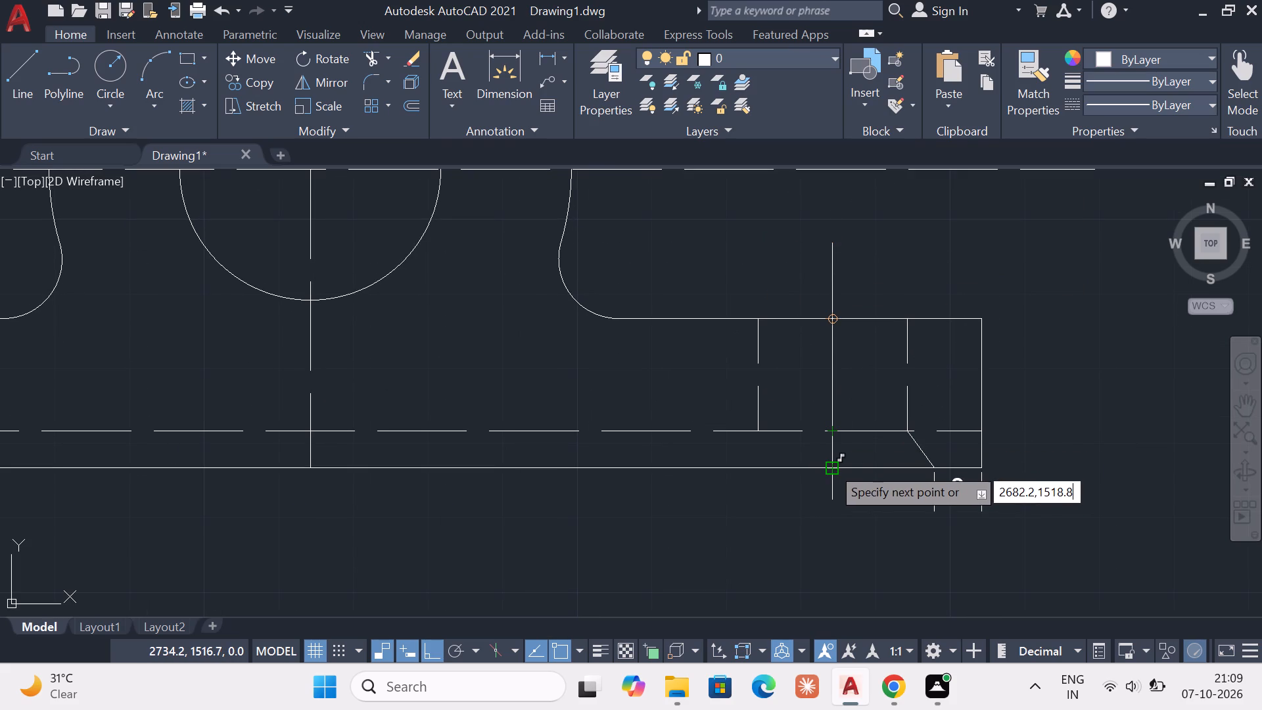
key("Up")
key("Escape")
key("Up")
key("Escape")
key("Escape")
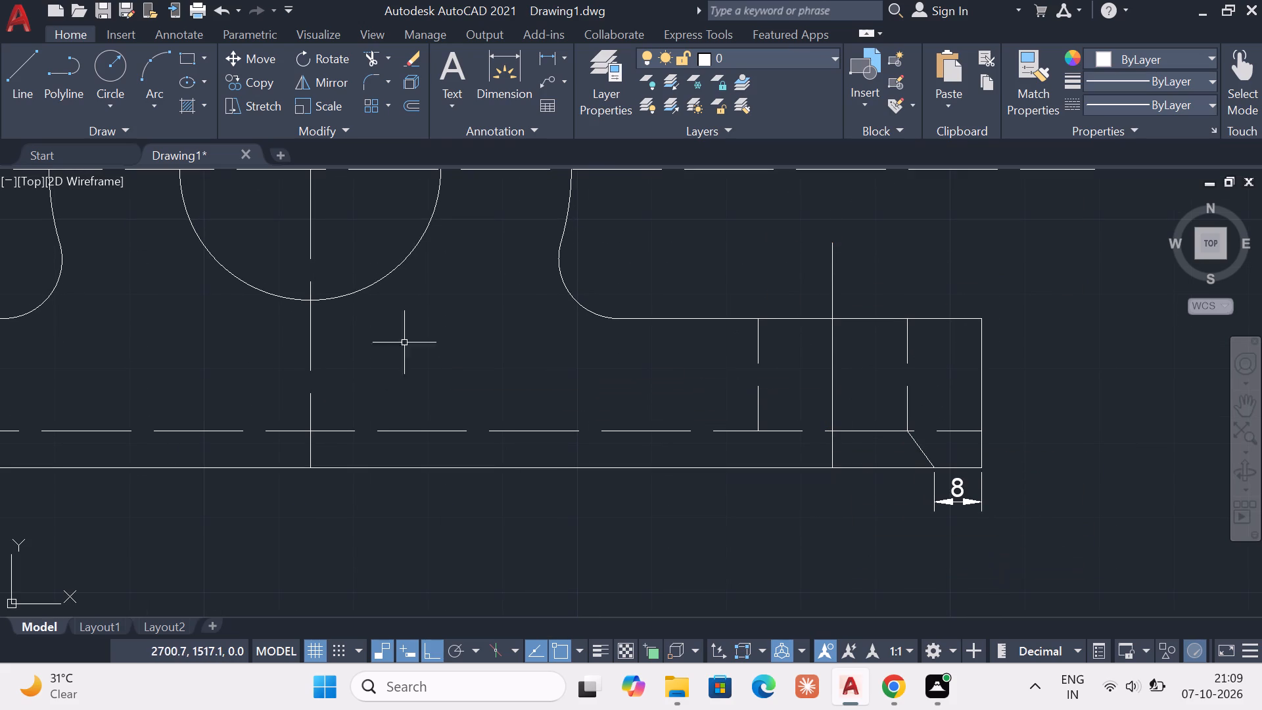
key("Escape")
key("Up")
key("Escape")
key("Up")
key("Escape")
key("Up")
key("Escape")
key("Up")
key("Escape")
key("Up")
key("Escape")
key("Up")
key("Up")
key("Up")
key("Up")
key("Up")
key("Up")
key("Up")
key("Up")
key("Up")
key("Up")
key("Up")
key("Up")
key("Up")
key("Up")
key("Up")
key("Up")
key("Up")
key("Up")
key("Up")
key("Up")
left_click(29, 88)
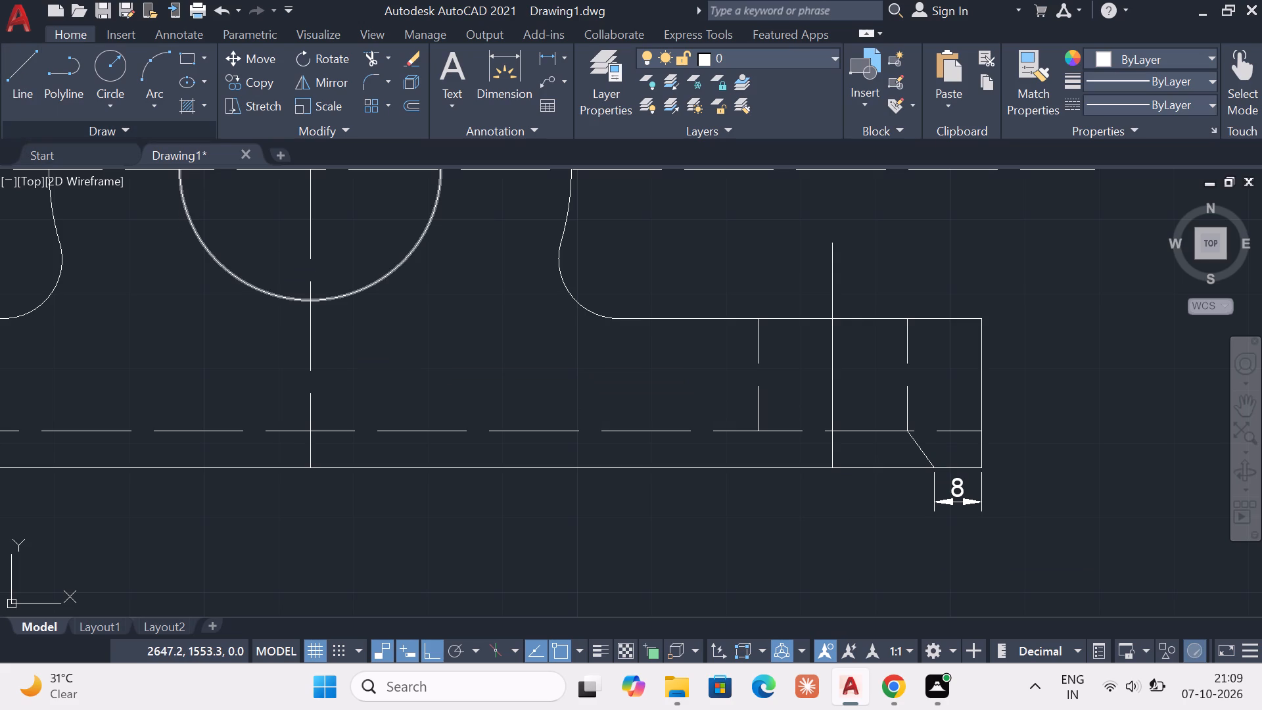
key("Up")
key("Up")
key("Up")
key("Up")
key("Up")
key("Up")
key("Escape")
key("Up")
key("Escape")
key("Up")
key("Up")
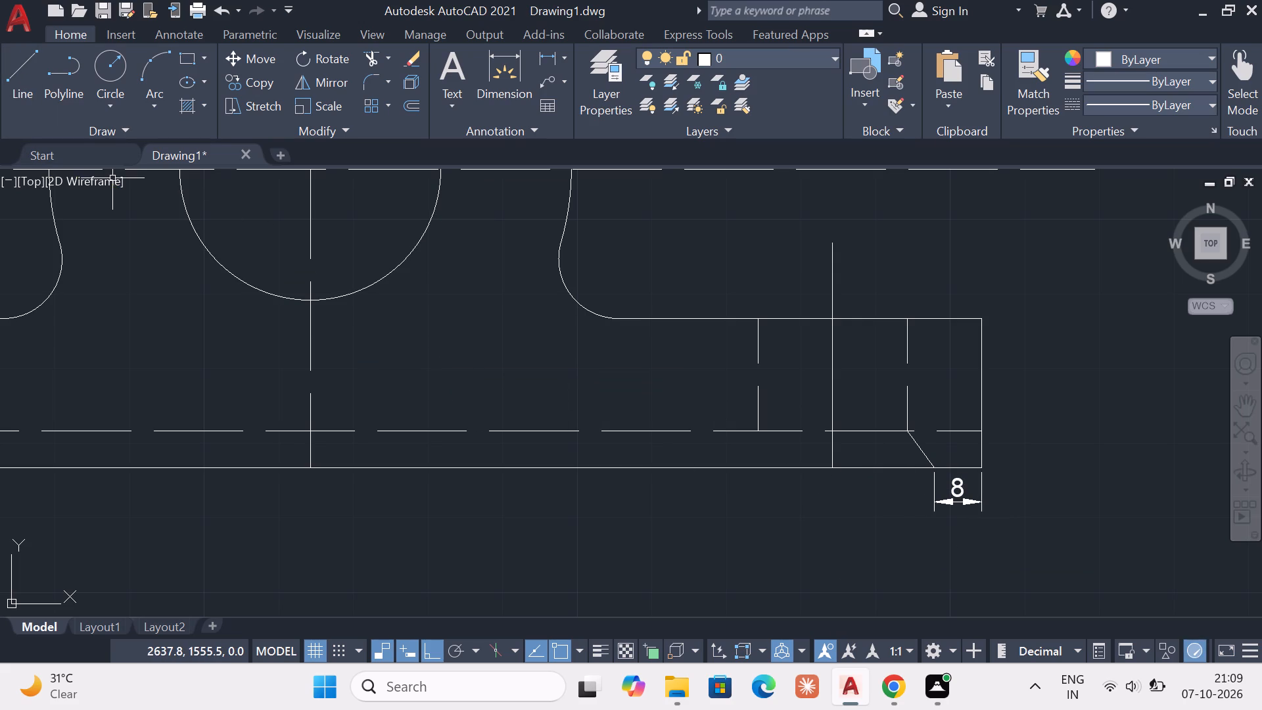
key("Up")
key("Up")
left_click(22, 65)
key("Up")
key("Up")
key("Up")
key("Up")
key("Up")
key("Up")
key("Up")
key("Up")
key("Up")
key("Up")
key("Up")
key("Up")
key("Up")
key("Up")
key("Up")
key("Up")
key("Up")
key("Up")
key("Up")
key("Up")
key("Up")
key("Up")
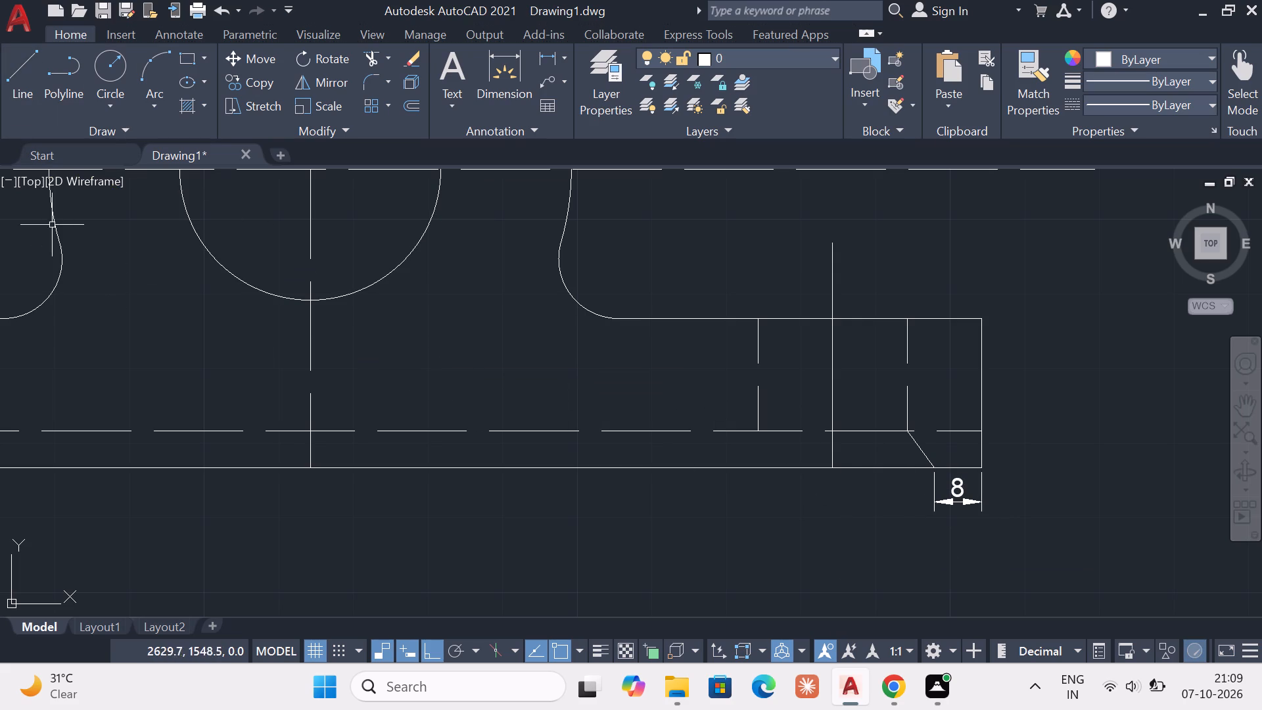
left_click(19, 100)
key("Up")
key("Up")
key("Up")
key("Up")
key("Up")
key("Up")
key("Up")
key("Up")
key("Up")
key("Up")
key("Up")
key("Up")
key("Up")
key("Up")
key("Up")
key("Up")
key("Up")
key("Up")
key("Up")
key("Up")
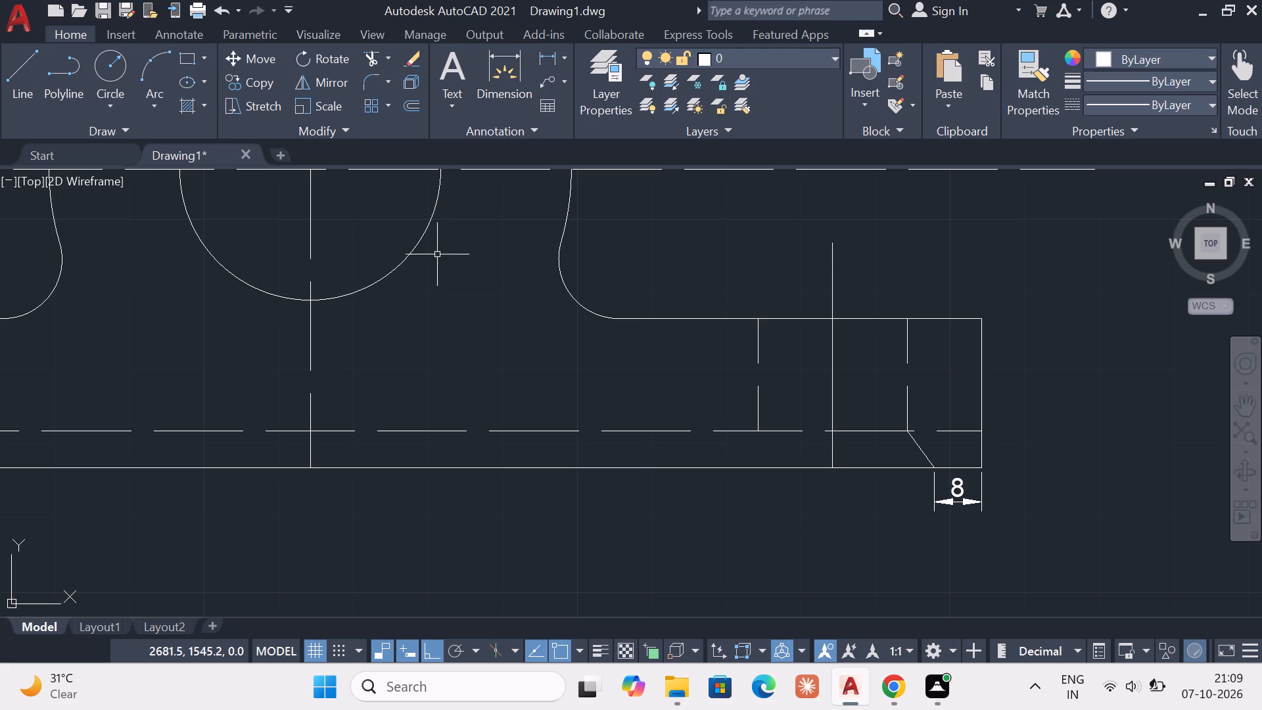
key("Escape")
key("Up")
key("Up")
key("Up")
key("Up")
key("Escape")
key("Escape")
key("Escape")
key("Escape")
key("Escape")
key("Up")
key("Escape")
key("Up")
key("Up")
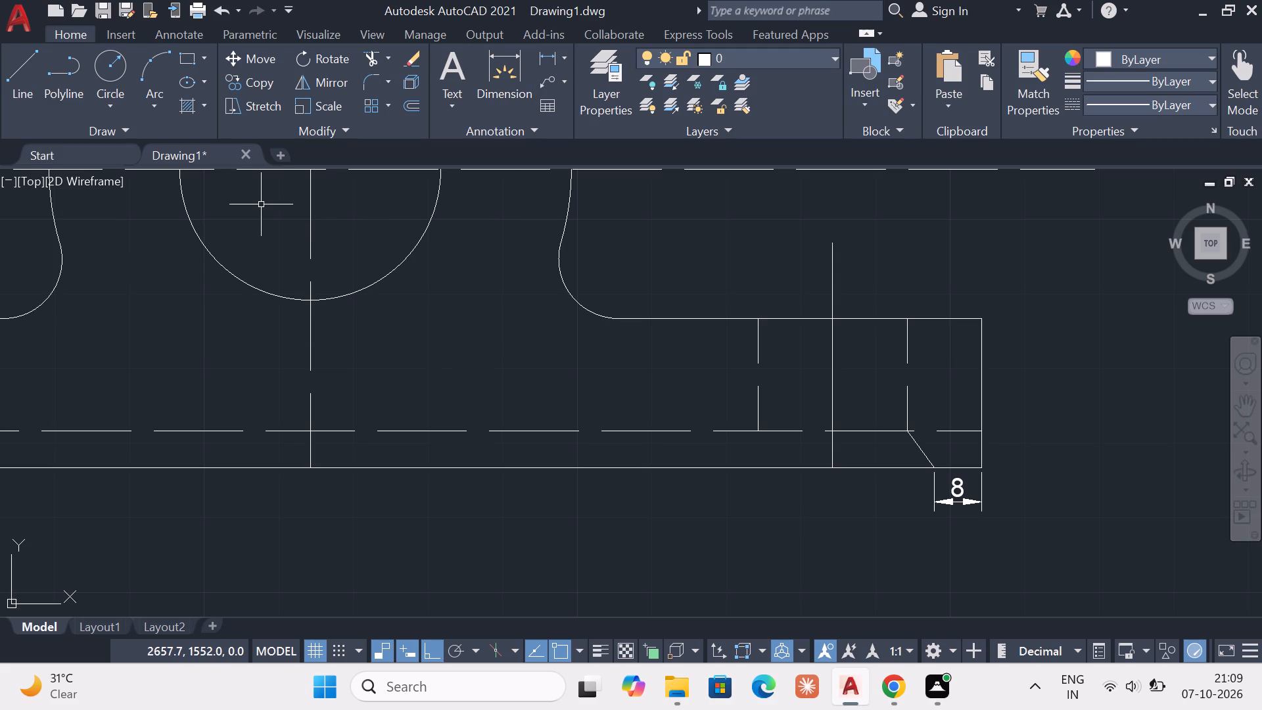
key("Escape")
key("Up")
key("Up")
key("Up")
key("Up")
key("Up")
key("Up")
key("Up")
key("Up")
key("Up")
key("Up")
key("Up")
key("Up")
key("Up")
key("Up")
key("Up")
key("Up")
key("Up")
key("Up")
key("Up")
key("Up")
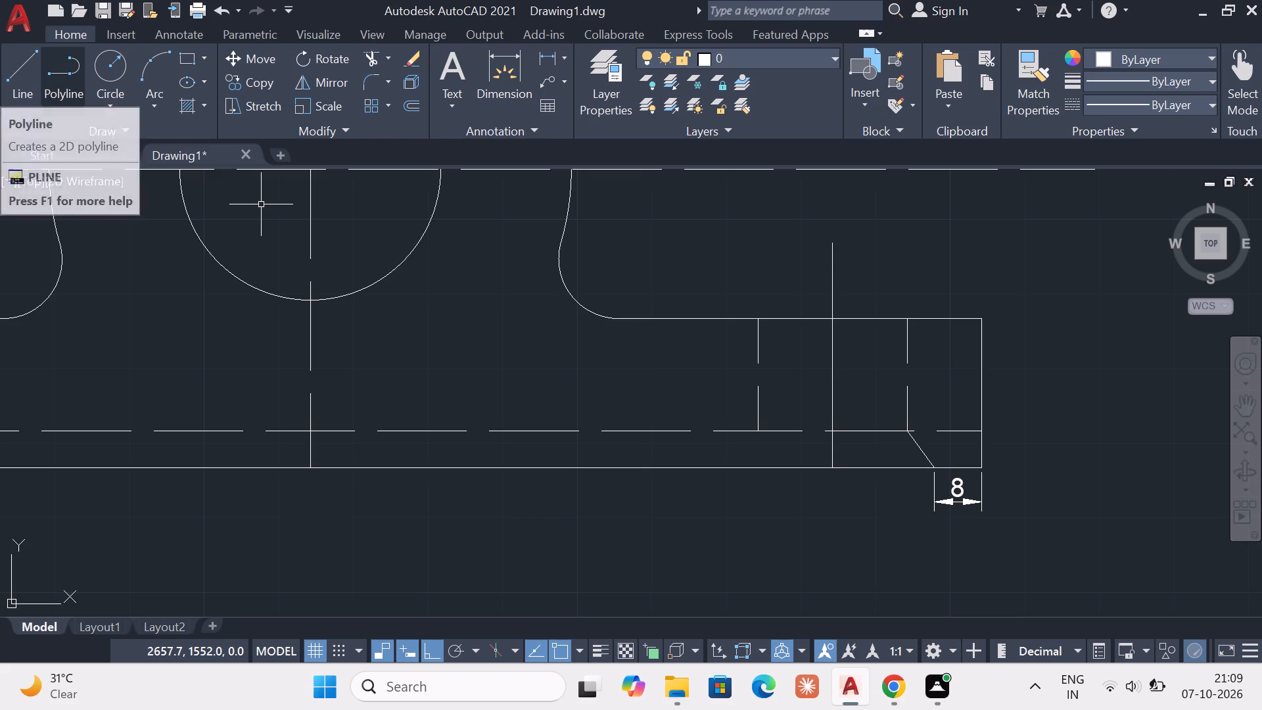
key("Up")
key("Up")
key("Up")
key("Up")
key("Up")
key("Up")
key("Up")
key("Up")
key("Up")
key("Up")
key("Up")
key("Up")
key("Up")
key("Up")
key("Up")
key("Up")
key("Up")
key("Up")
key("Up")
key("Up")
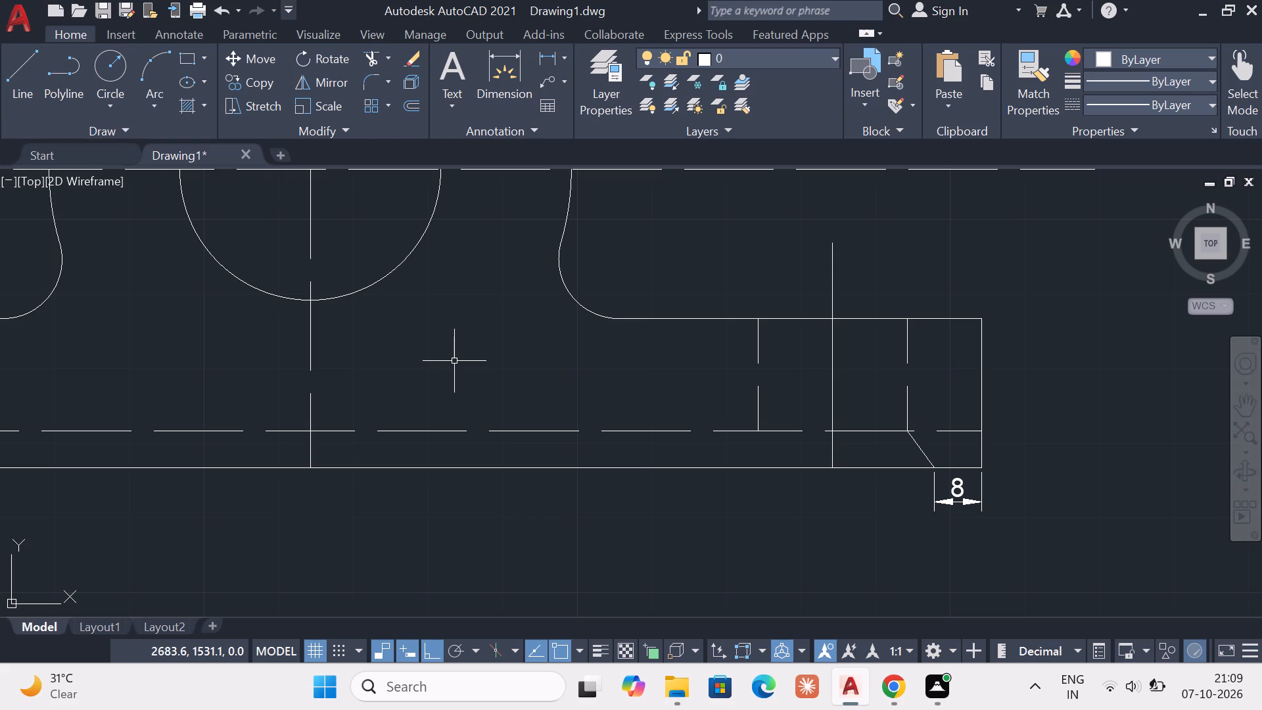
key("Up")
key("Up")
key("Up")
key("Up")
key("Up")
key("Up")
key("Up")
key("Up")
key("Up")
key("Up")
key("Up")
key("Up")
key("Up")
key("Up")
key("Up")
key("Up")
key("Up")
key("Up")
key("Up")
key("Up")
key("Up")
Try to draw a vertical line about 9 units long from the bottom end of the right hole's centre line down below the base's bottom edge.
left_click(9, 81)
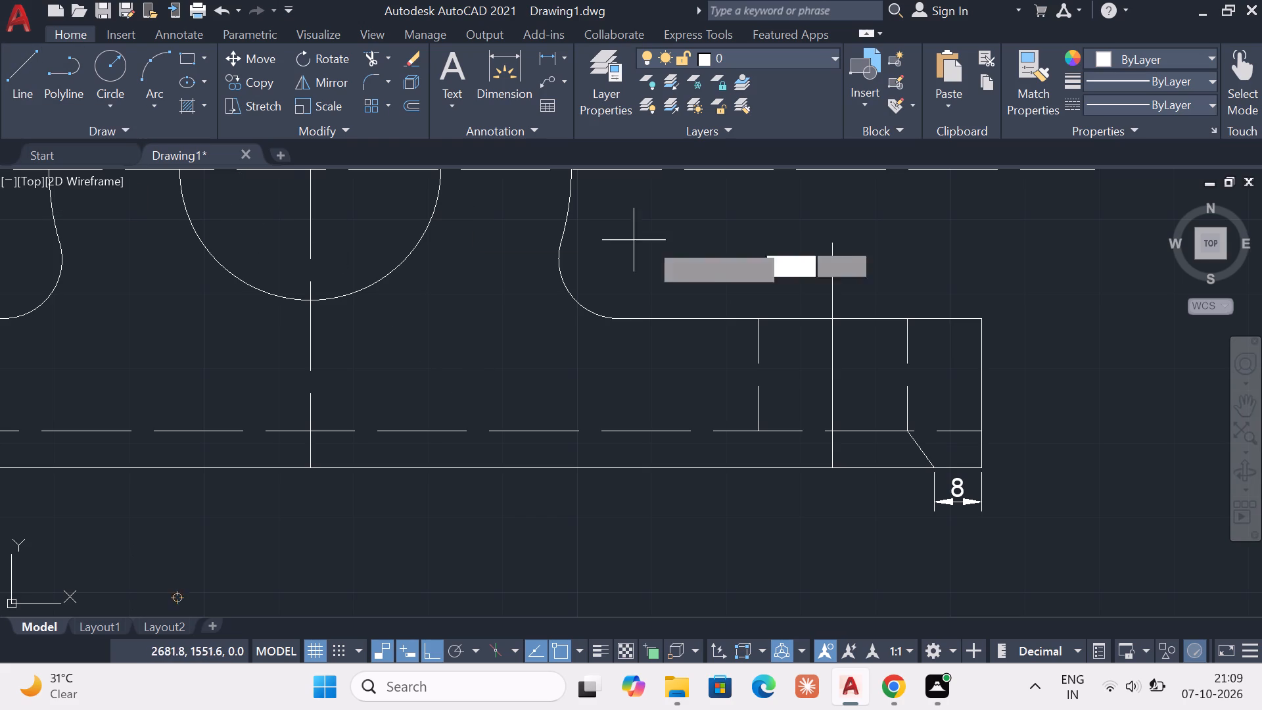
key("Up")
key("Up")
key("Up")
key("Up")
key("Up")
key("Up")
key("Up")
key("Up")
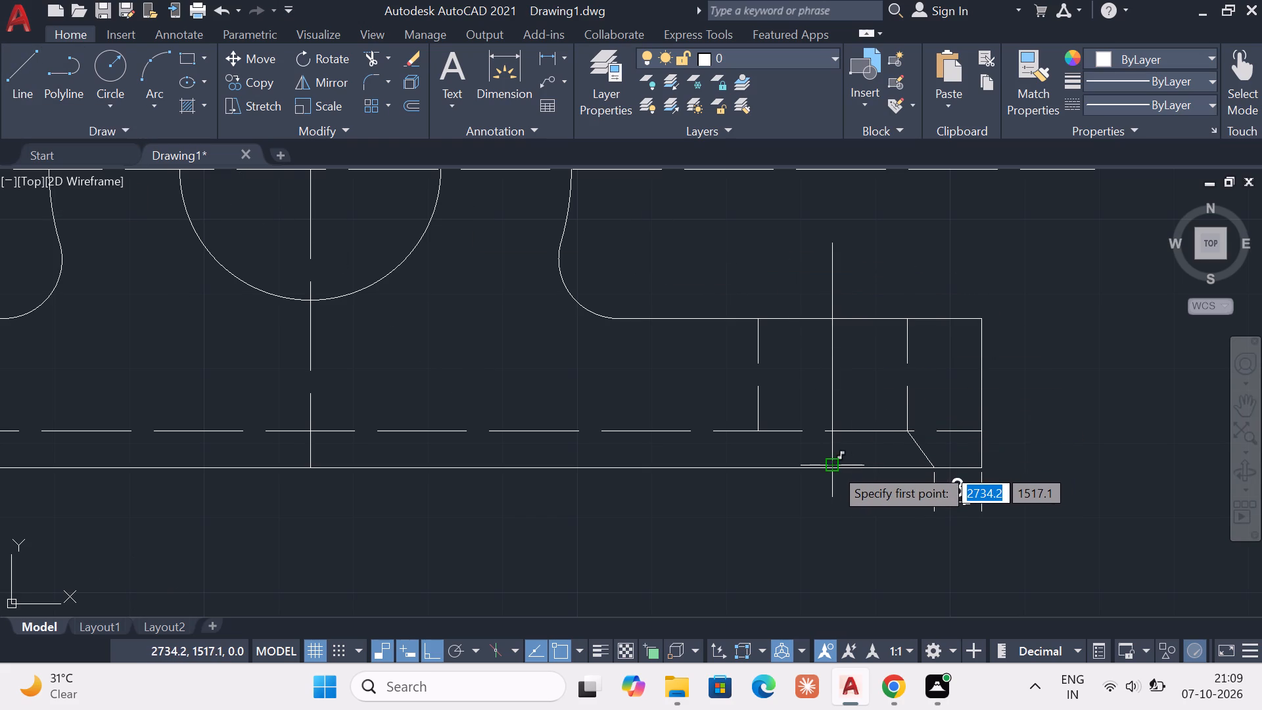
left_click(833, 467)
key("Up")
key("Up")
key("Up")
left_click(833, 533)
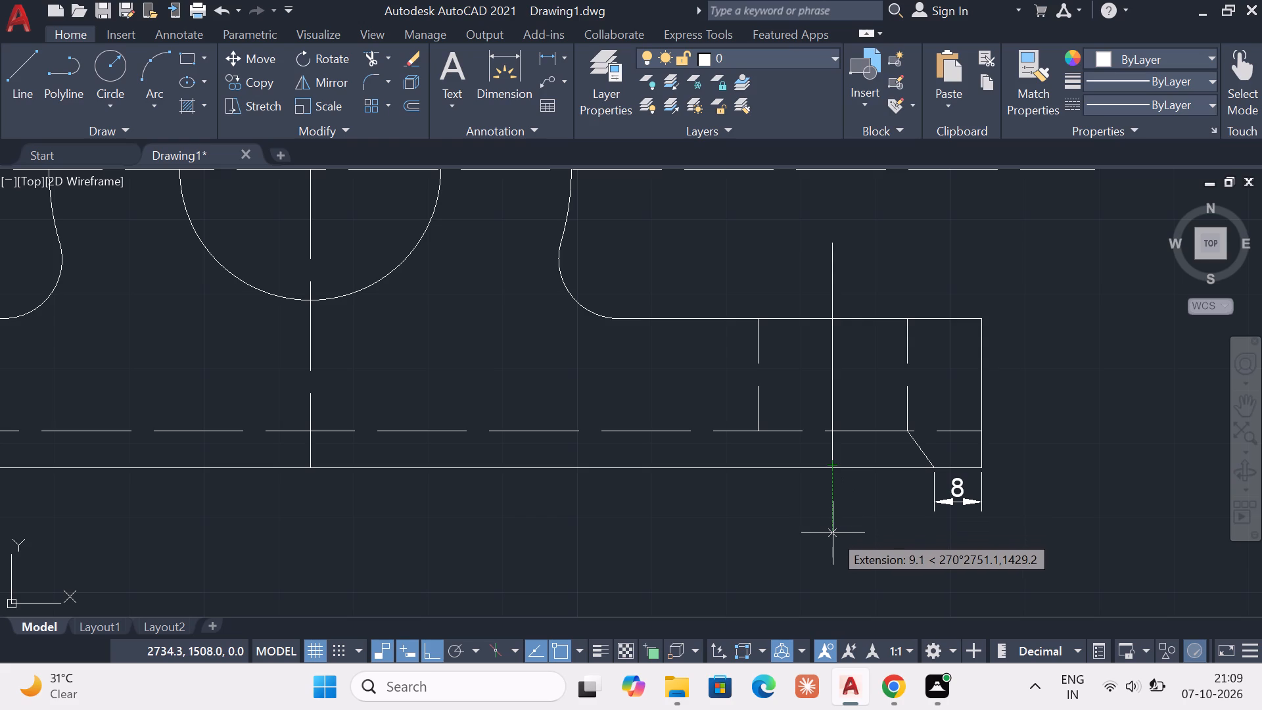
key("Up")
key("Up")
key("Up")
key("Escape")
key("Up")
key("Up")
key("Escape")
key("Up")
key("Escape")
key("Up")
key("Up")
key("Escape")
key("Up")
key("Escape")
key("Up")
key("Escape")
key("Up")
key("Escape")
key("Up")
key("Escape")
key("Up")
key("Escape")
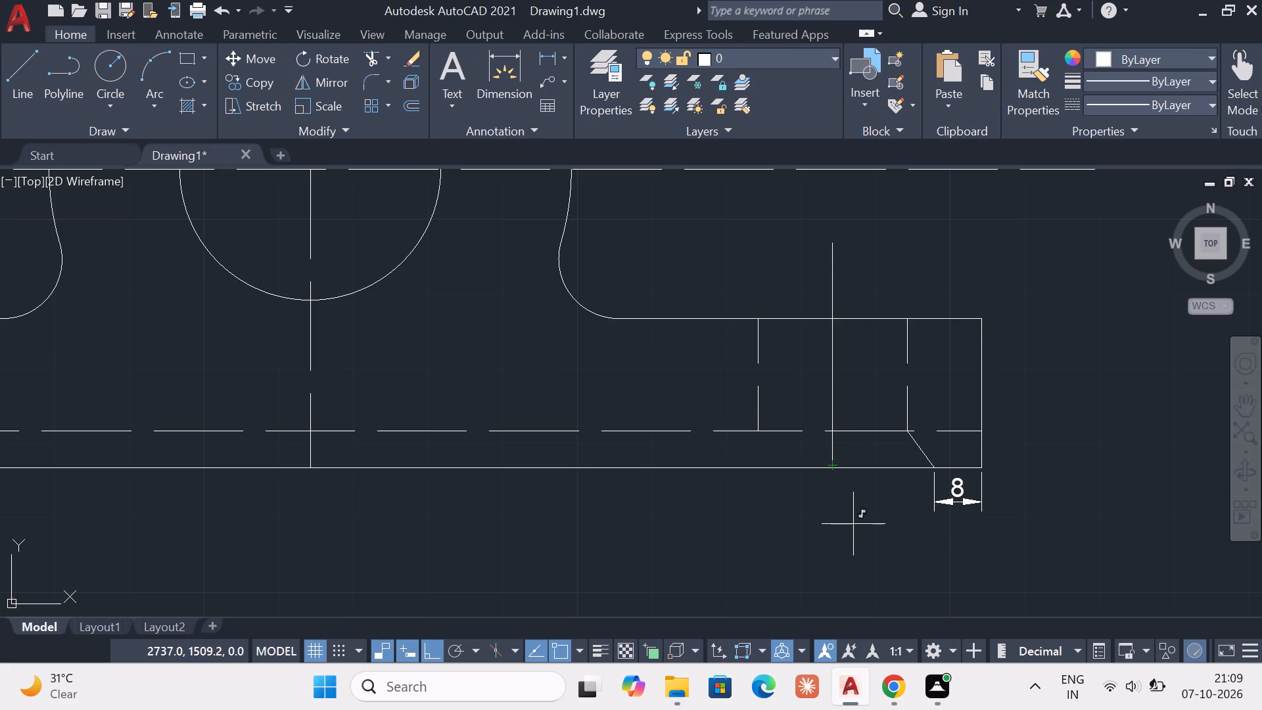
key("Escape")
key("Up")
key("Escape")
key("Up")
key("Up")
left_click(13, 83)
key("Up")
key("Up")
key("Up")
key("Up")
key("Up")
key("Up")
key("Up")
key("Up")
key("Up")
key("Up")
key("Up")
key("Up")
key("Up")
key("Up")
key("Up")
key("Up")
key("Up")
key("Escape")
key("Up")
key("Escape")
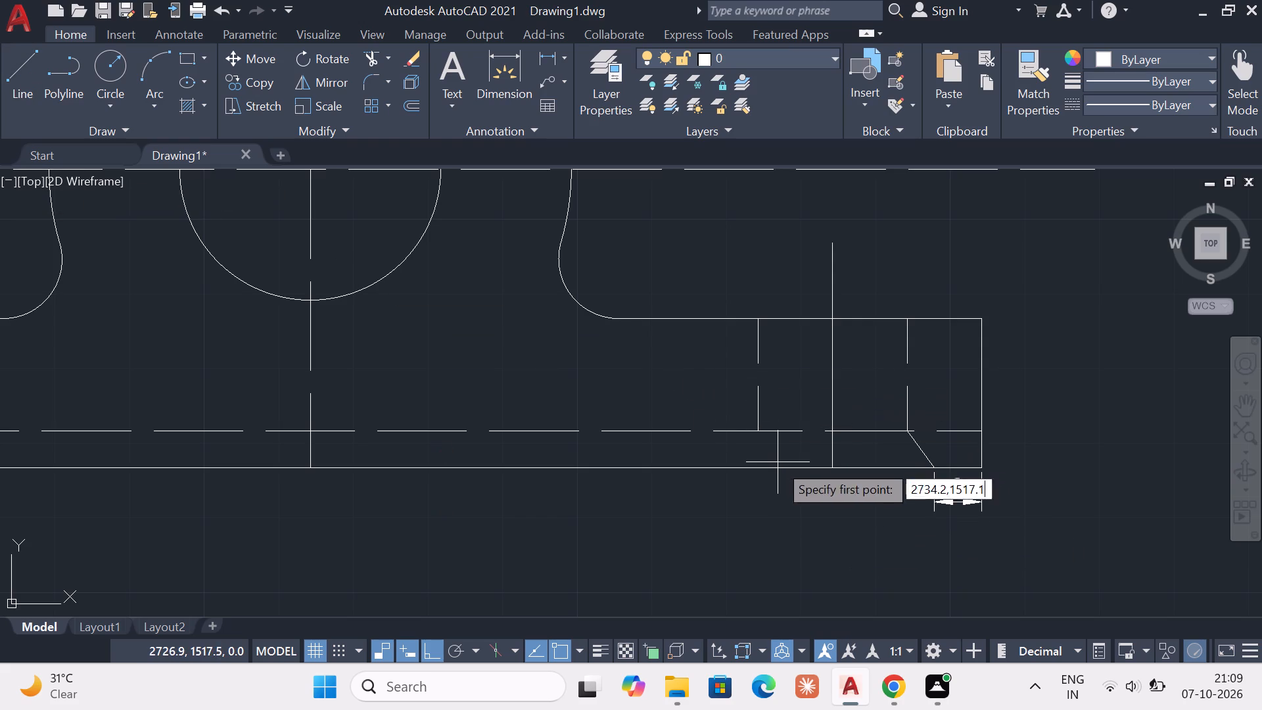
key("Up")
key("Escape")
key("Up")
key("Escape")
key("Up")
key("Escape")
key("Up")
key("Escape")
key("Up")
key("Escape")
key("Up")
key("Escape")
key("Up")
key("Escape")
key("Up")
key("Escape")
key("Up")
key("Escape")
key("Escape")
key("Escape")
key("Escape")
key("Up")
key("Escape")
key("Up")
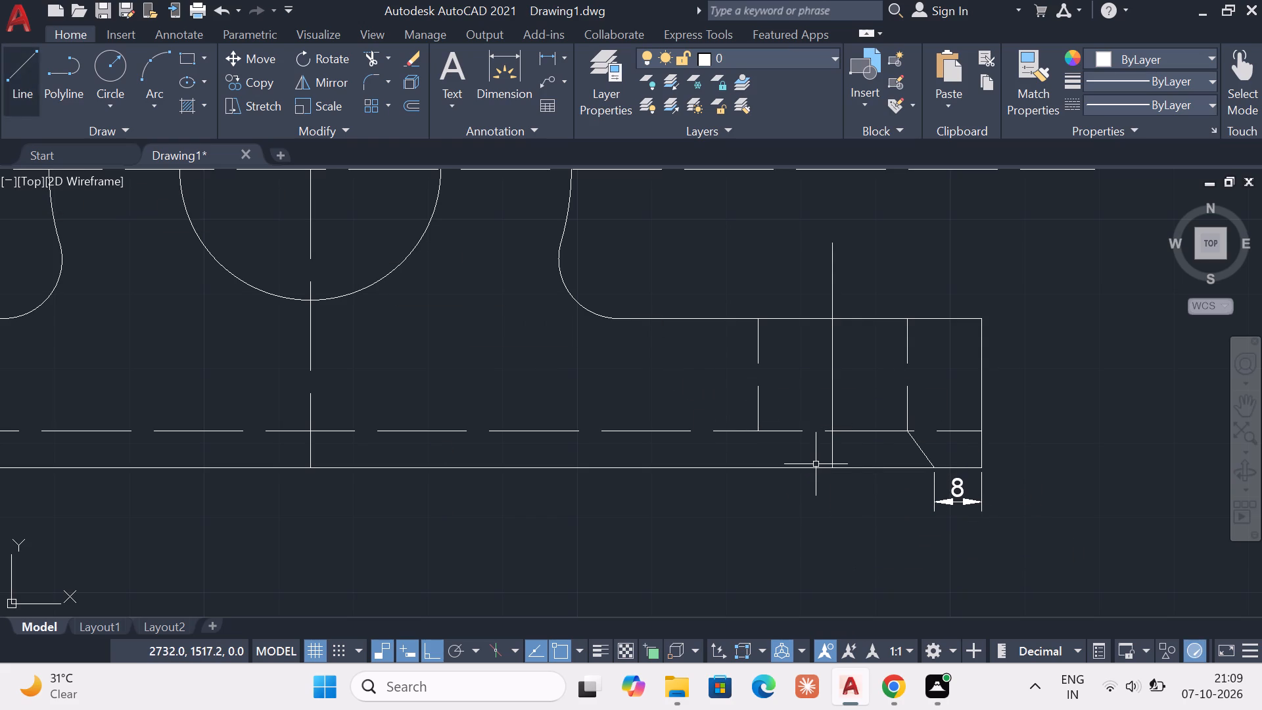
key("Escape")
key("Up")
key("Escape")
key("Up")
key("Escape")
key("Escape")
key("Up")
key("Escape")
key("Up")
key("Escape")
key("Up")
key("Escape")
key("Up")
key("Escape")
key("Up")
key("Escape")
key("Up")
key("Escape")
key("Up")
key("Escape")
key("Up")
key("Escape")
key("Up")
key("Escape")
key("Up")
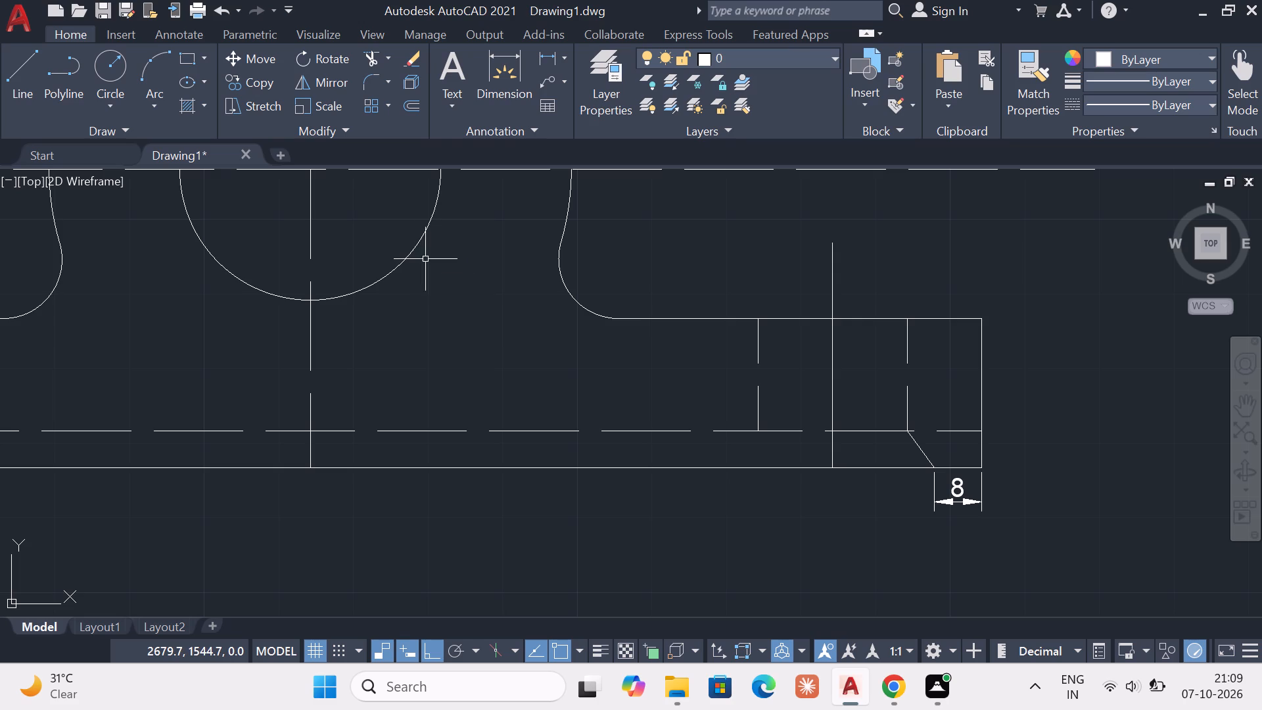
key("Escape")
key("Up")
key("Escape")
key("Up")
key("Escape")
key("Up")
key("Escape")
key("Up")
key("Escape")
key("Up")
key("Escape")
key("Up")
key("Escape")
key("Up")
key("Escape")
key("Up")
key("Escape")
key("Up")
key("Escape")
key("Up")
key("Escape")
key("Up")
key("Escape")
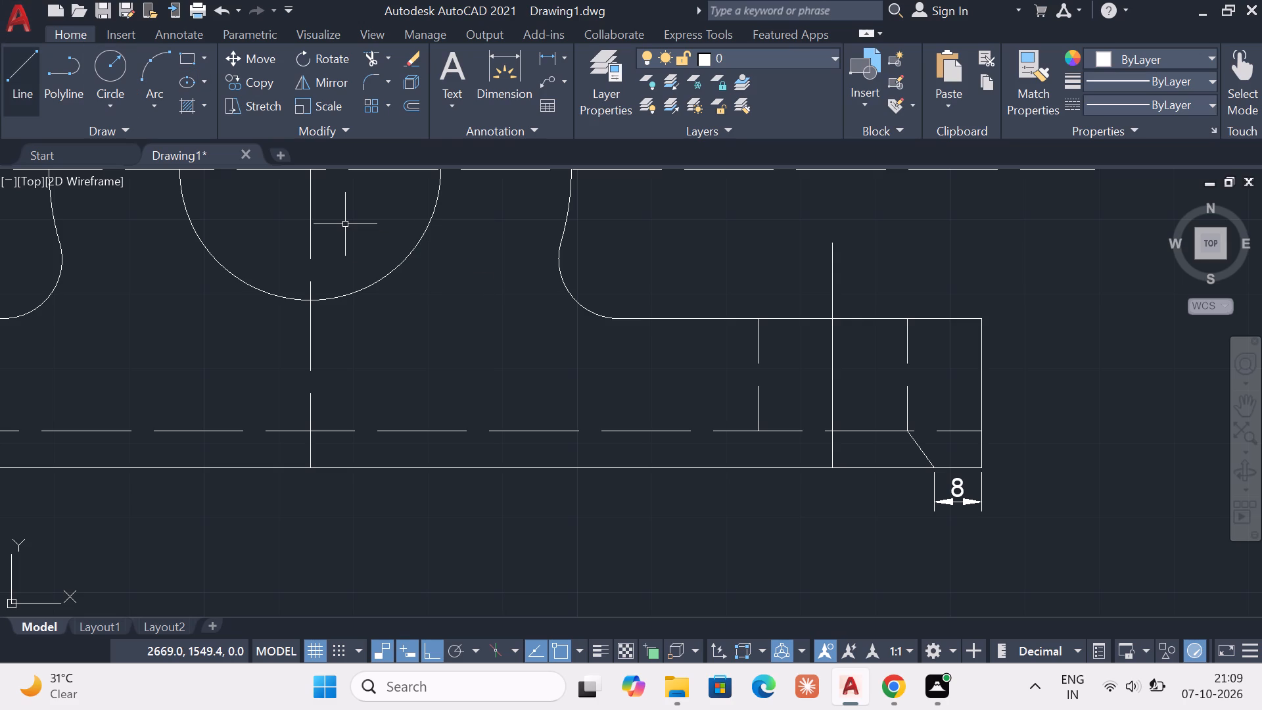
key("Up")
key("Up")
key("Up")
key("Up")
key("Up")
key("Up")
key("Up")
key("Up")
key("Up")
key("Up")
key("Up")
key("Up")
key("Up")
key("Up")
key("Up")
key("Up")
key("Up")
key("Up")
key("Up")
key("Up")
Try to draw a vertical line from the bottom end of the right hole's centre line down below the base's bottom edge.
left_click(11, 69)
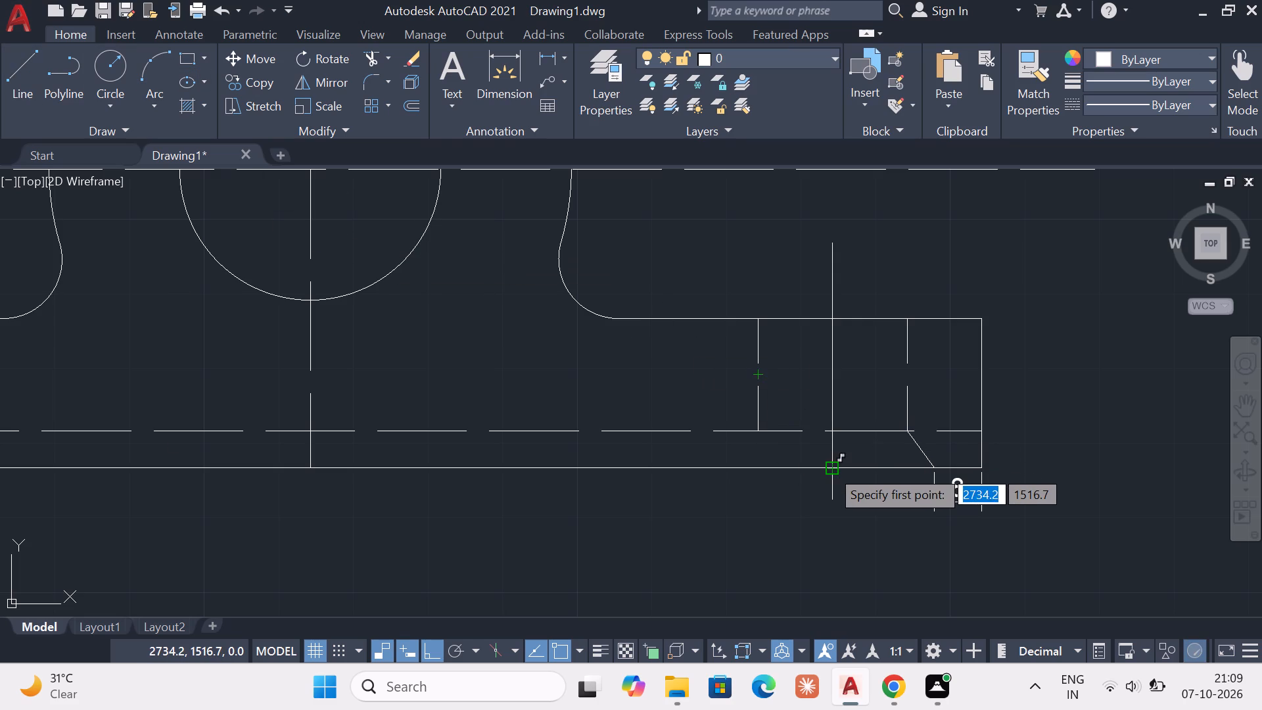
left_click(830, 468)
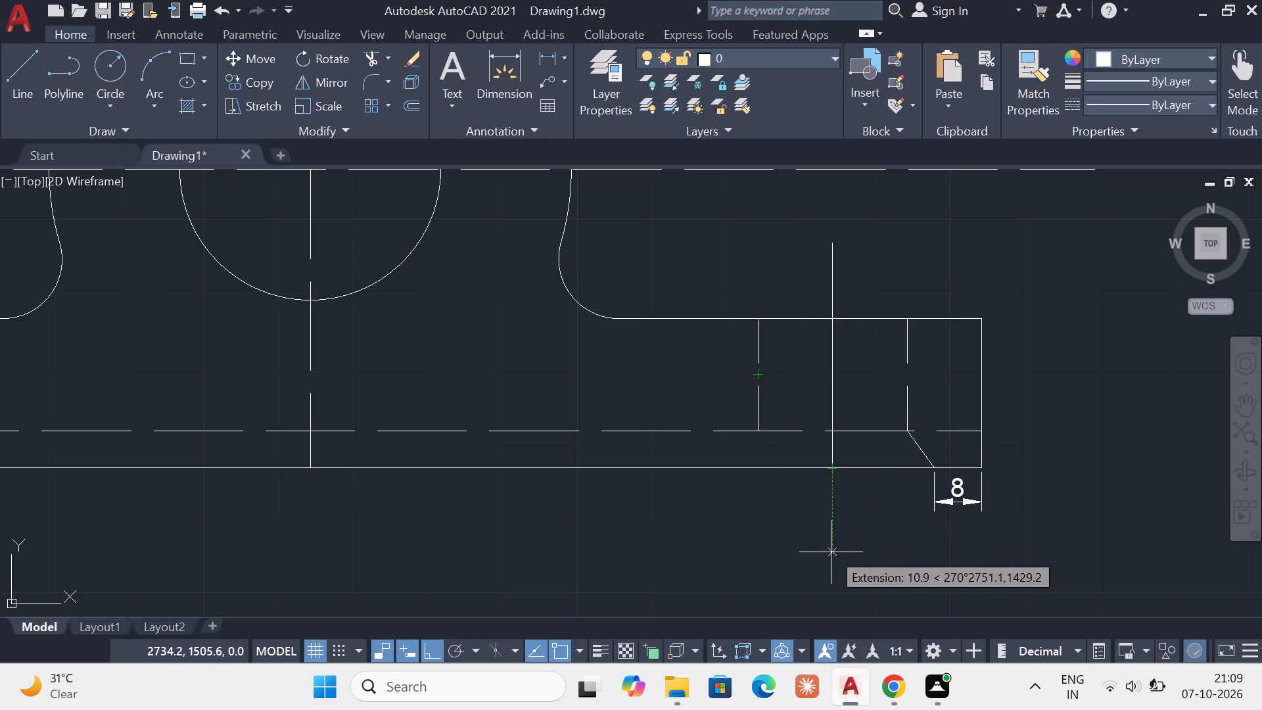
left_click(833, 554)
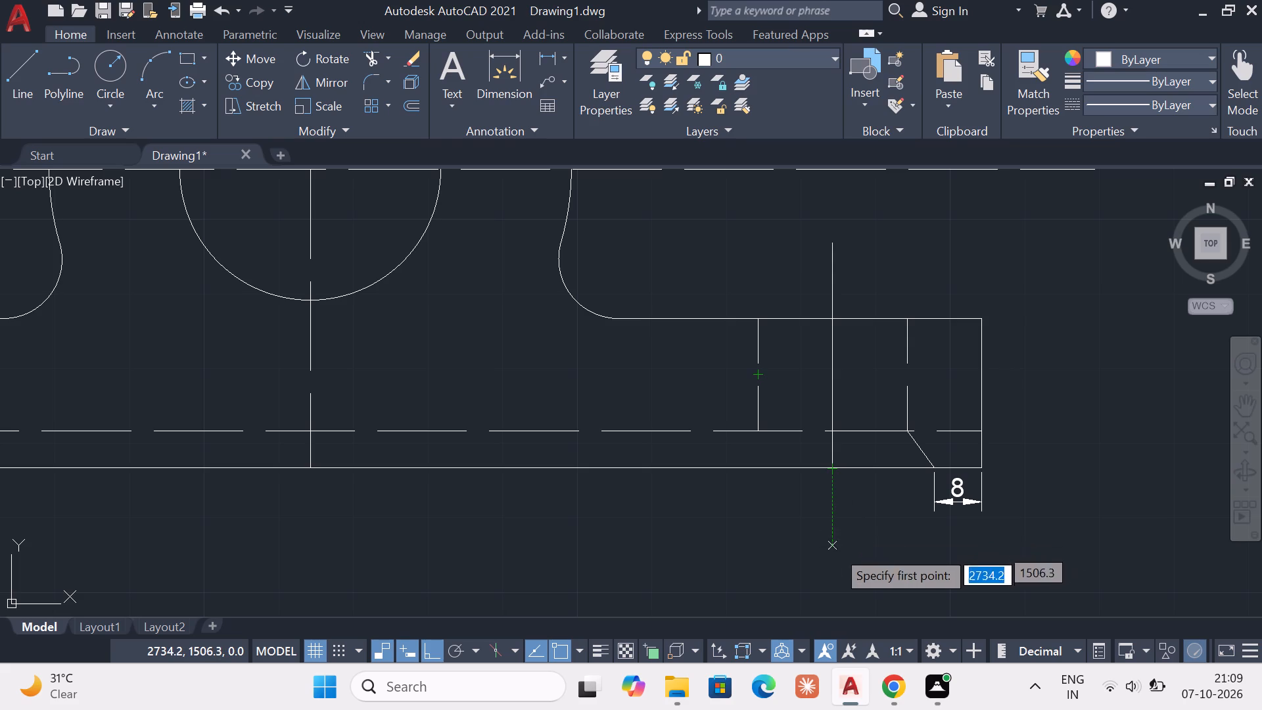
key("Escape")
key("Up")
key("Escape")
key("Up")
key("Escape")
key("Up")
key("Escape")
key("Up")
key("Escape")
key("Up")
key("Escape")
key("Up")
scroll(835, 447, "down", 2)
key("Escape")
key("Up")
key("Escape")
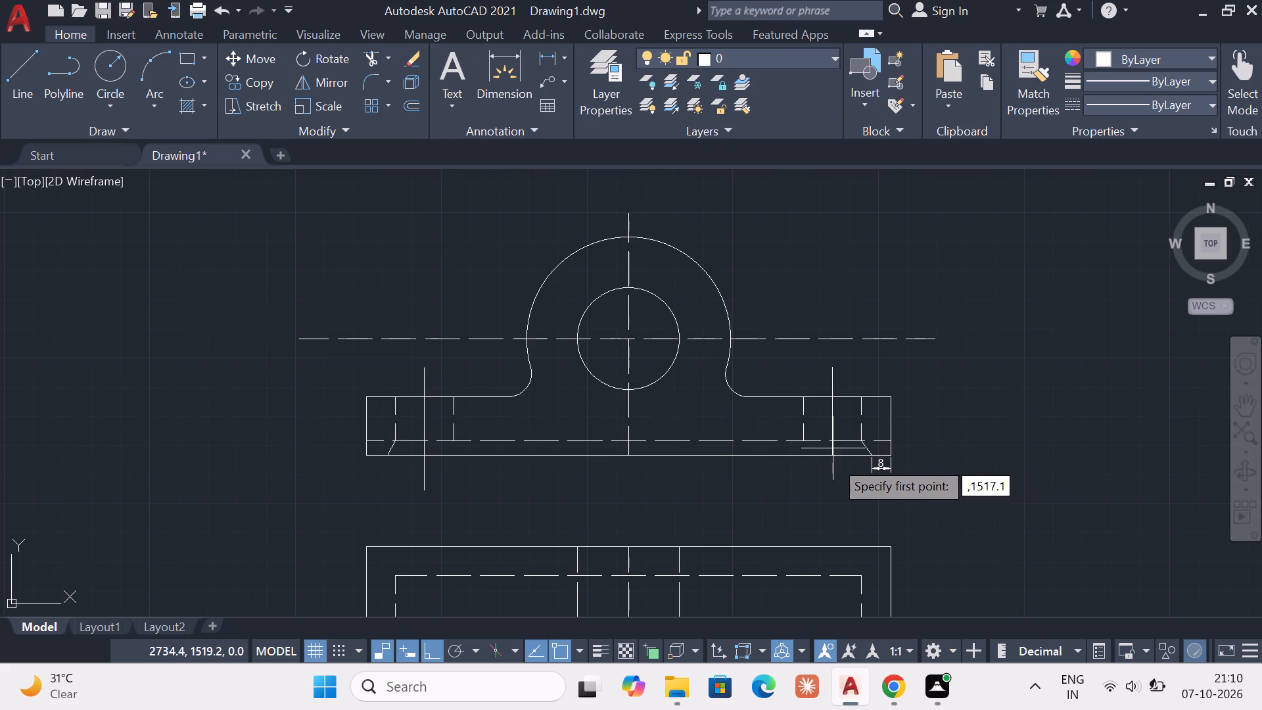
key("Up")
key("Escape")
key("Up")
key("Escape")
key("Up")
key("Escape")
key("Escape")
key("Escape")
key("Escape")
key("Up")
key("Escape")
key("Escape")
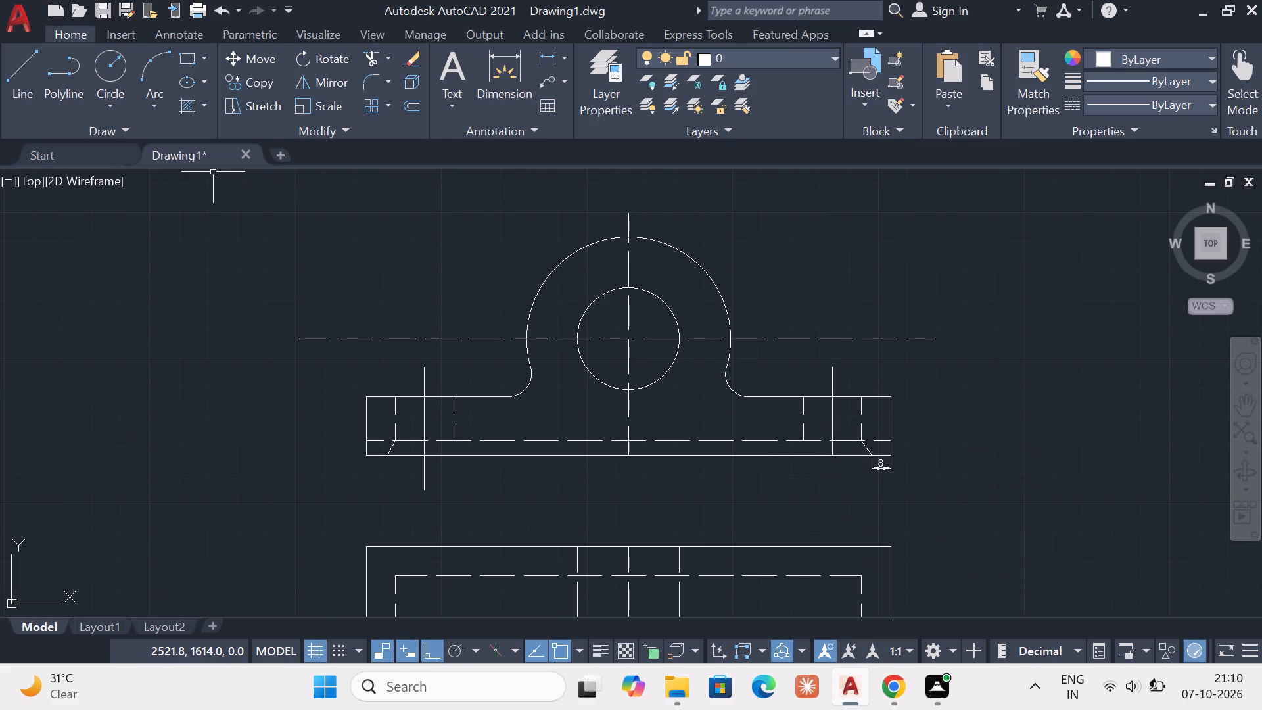
Draw a vertical line about 10 units long from the bottom end of the right hole's centre line down below the base's bottom edge.
left_click(24, 78)
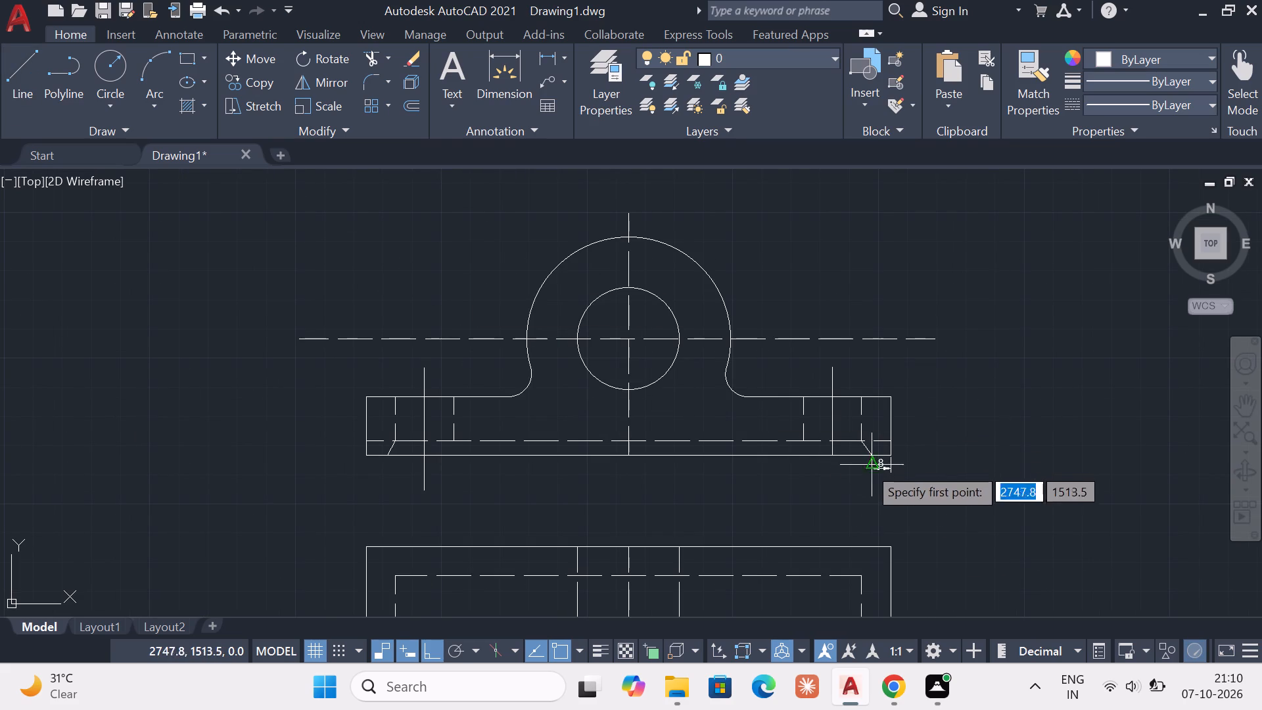
left_click(837, 453)
left_click(836, 486)
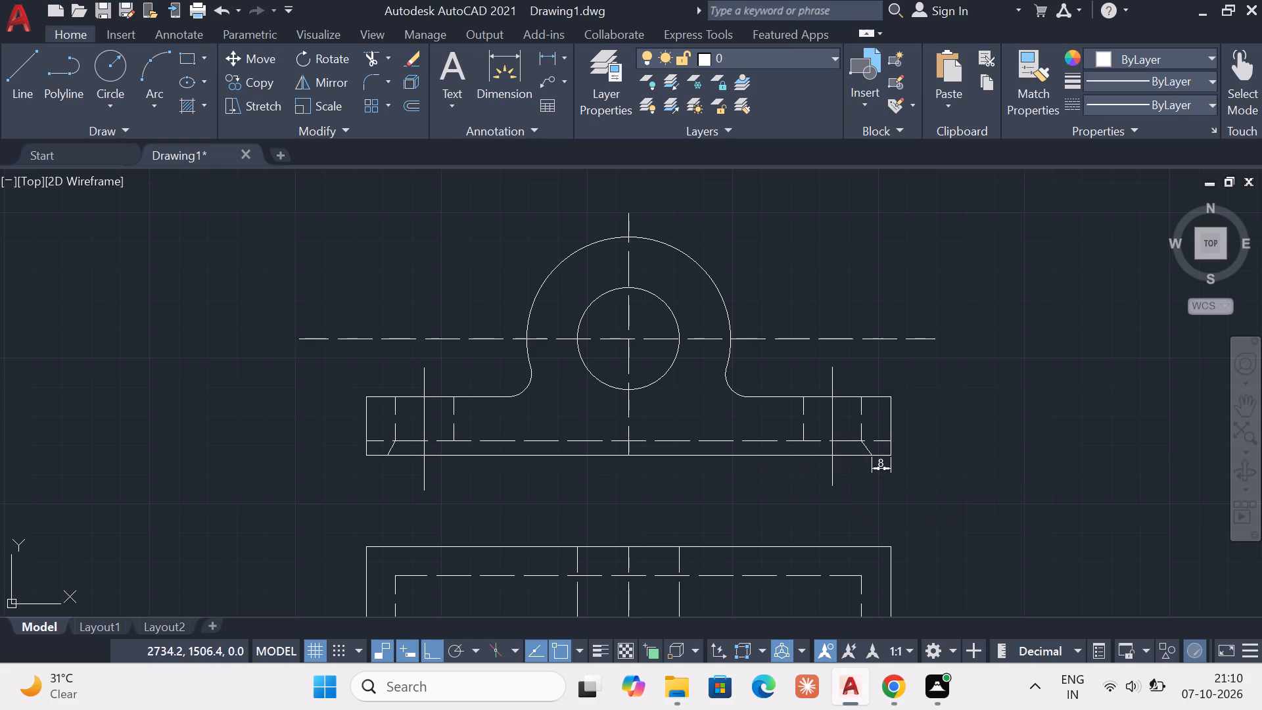
key("Escape")
key("Up")
key("Escape")
key("Escape")
key("Escape")
key("Up")
key("Escape")
key("Escape")
key("Escape")
Draw a vertical line from the bottom end of the left hole's centre line down to the second view's bottom edge.
middle_click(768, 454)
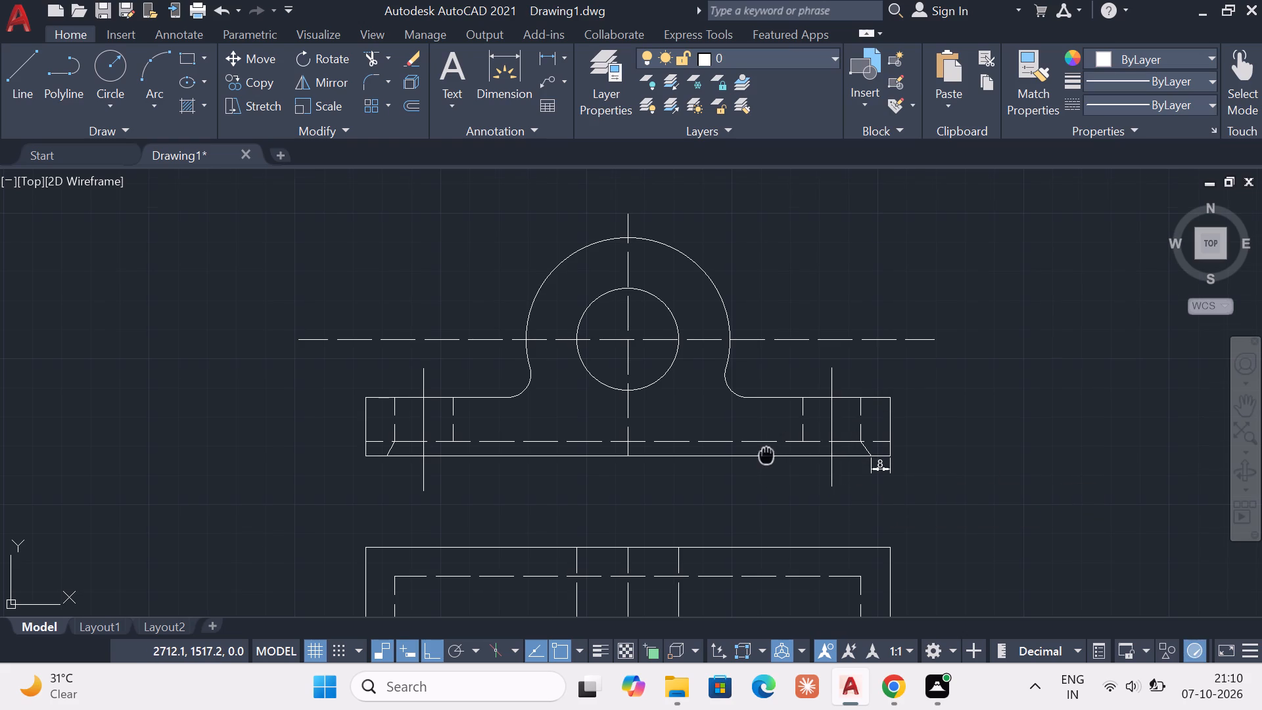
key("Escape")
key("Escape")
middle_click_drag(764, 449, 766, 438)
middle_click_drag(758, 453, 780, 356)
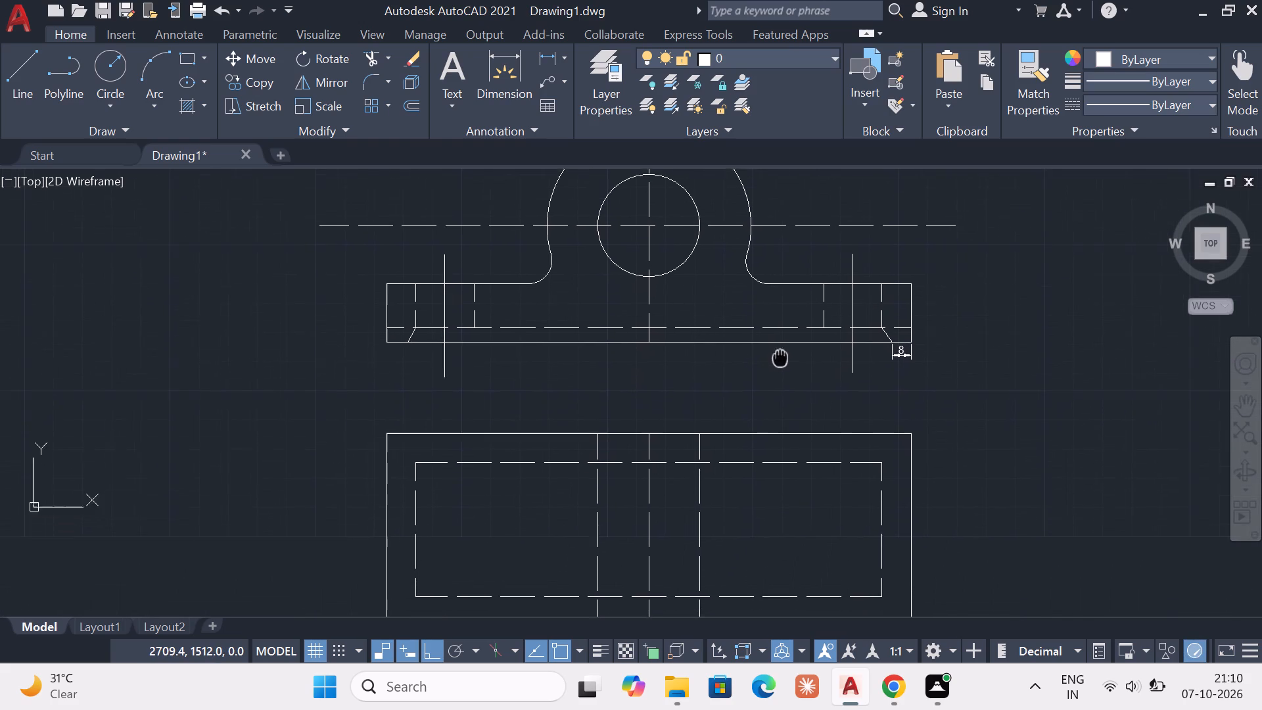
middle_click_drag(780, 356, 740, 391)
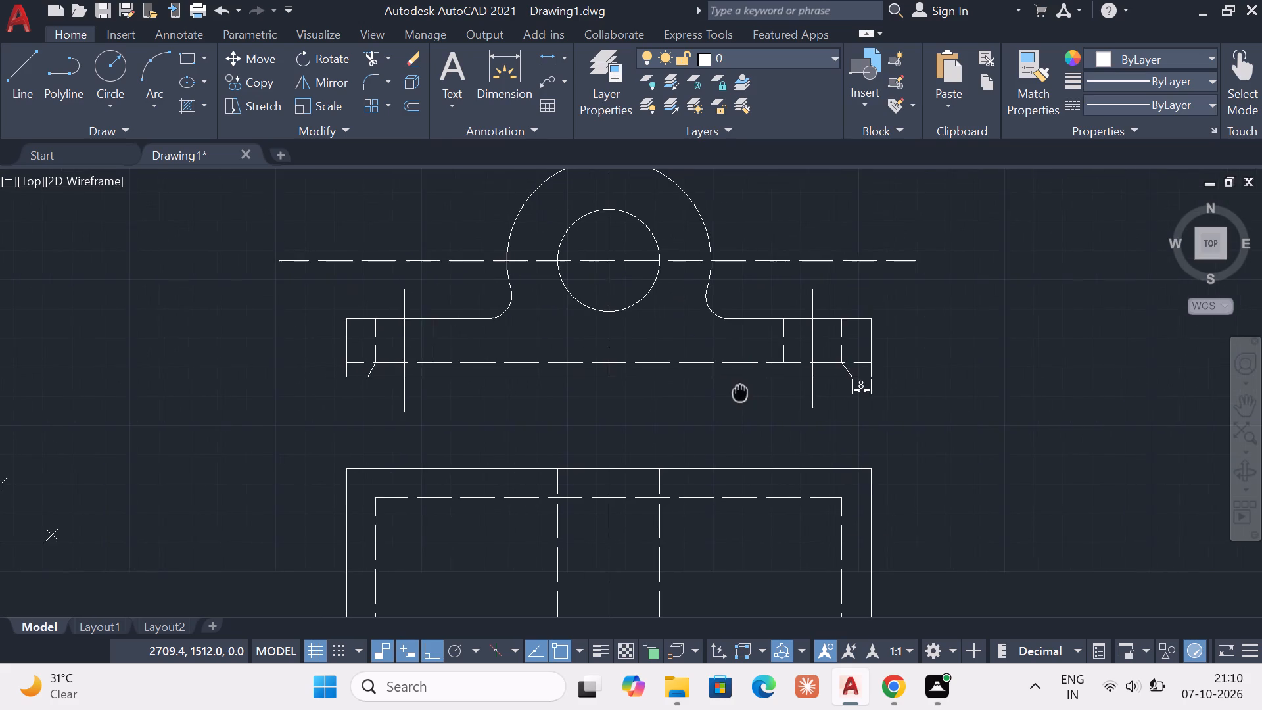
middle_click_drag(740, 391, 770, 280)
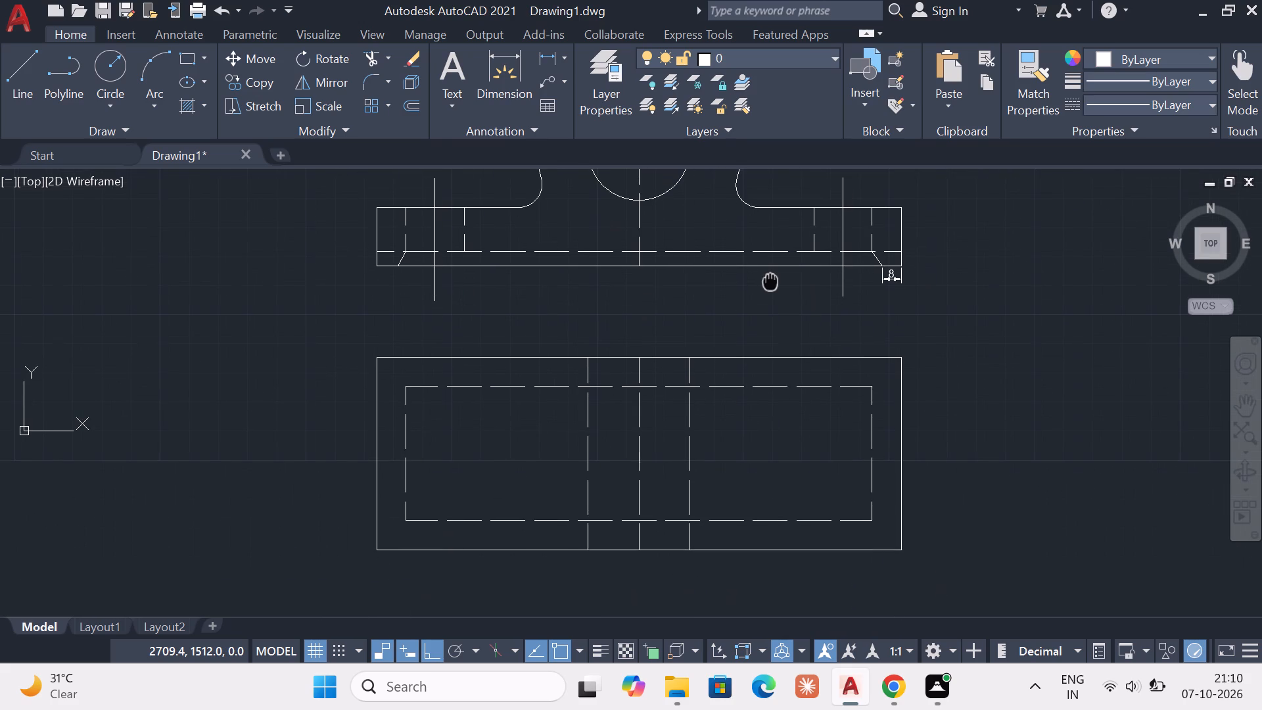
middle_click_drag(770, 280, 776, 279)
key("Up")
key("Up")
key("Up")
key("Up")
key("Up")
key("Up")
key("Up")
key("Up")
key("Up")
key("Up")
key("Up")
key("Up")
key("Up")
key("Up")
key("Up")
key("Up")
key("Up")
key("Escape")
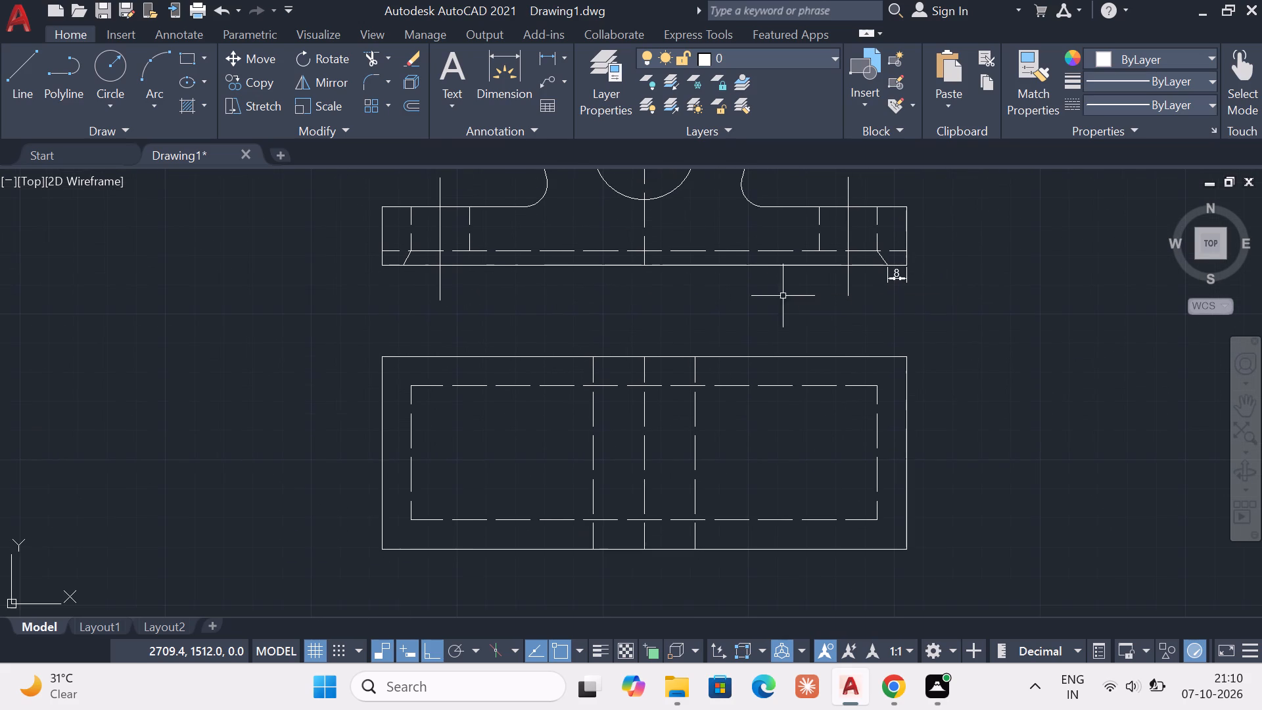
key("Escape")
key("Escape")
key("Escape")
key("Up")
key("Escape")
key("Up")
key("Escape")
key("Up")
key("Escape")
key("Up")
key("Escape")
left_click(21, 91)
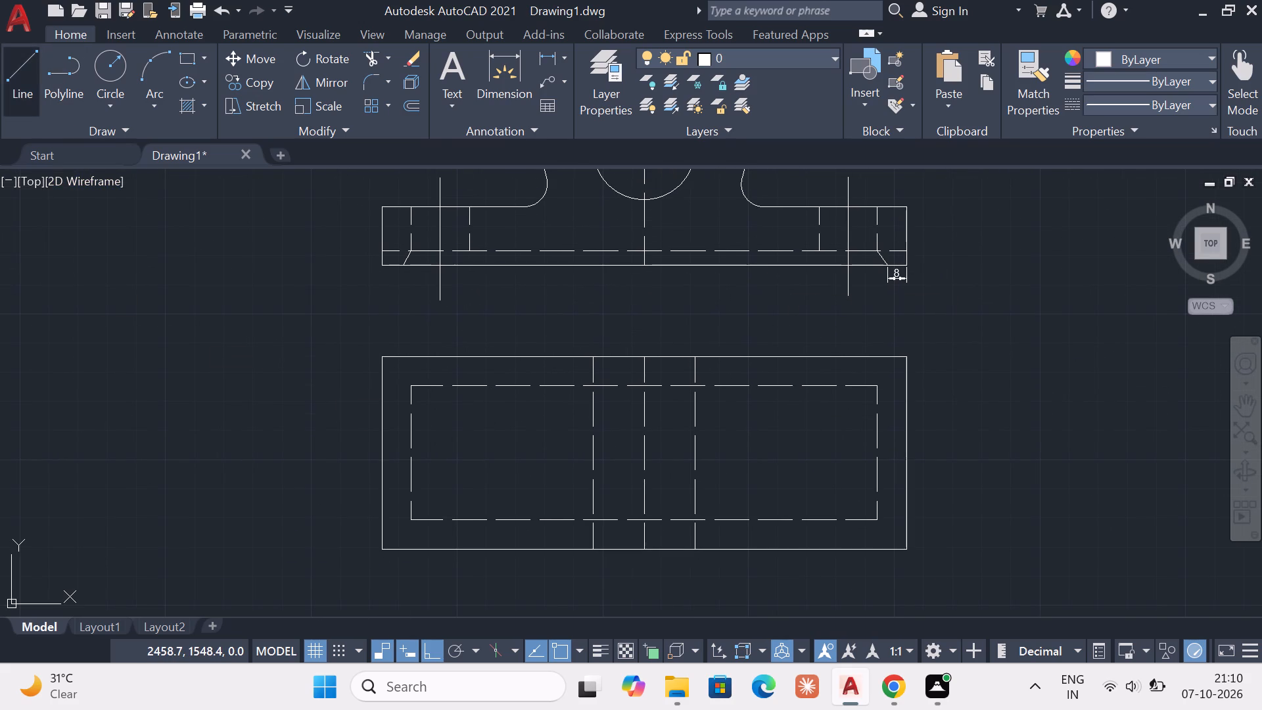
left_click(438, 298)
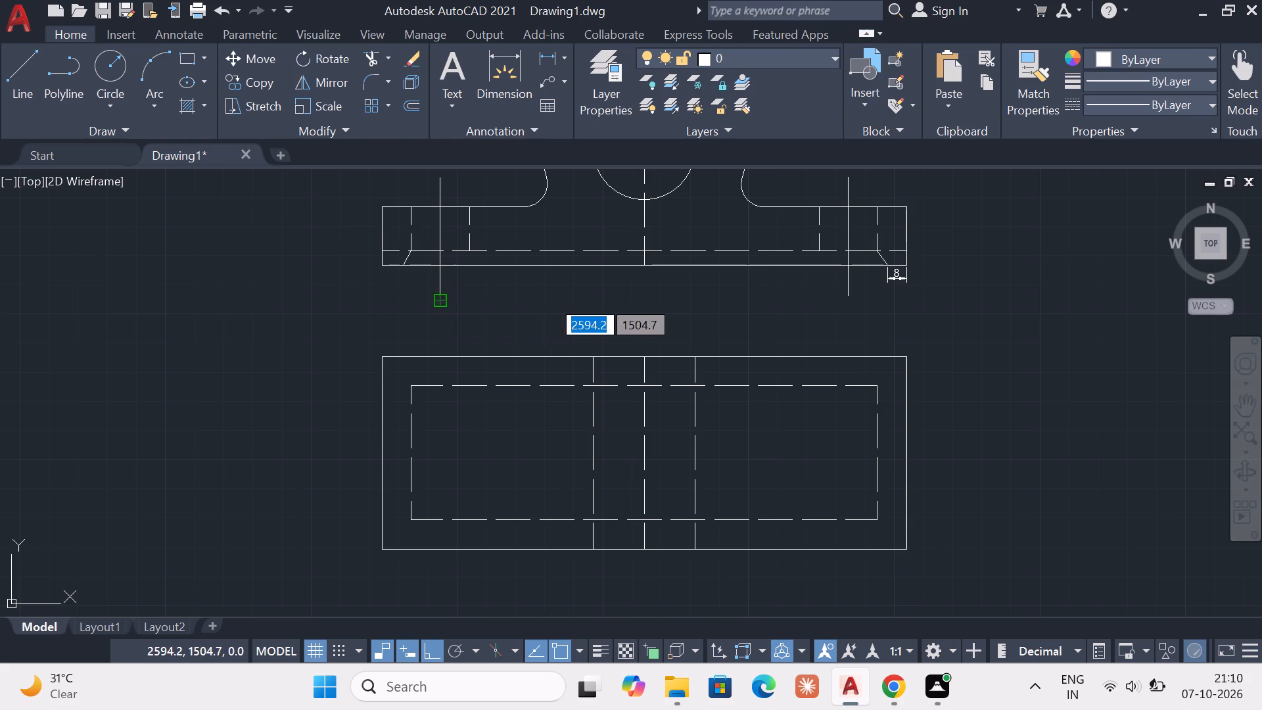
left_click(442, 552)
key("Escape")
key("Up")
key("Escape")
key("Up")
key("Escape")
key("Up")
key("Escape")
key("Up")
key("Escape")
key("Up")
key("Escape")
key("Up")
key("Escape")
key("Up")
key("Escape")
key("Up")
key("Escape")
key("Up")
key("Escape")
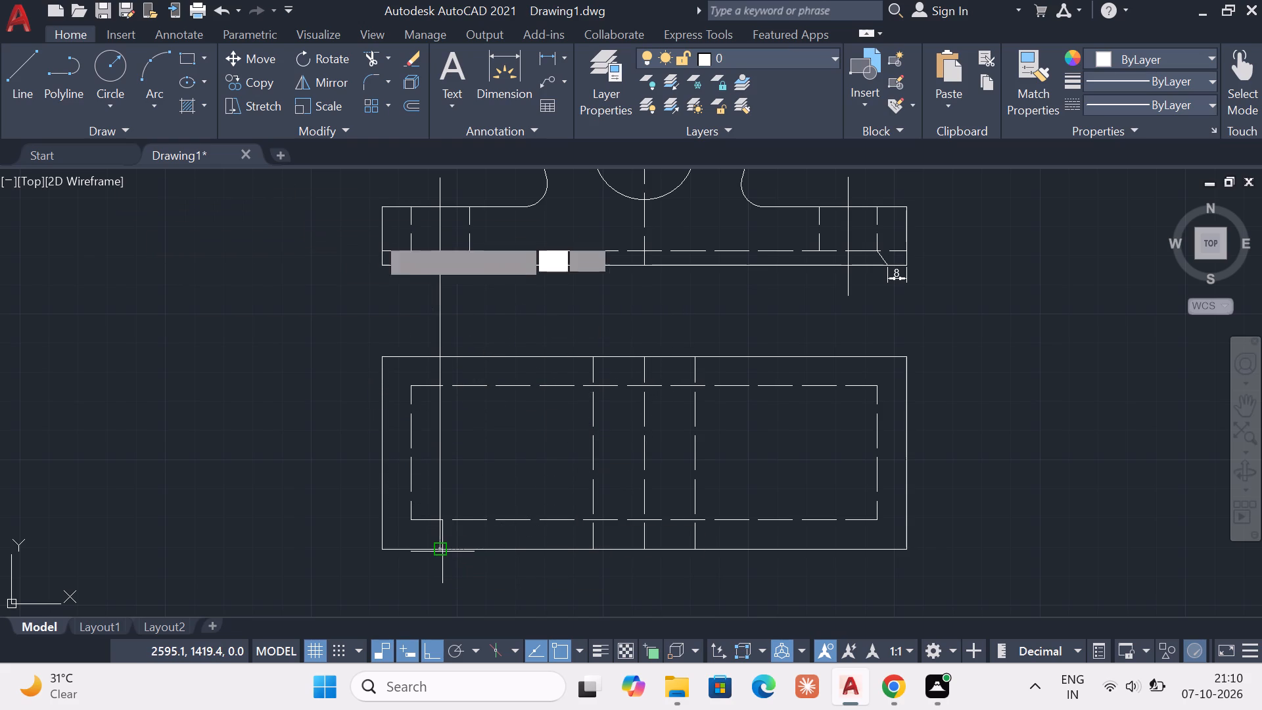
key("Up")
key("Escape")
key("Up")
key("Escape")
key("Up")
key("Escape")
key("Up")
Trim the left hole's projection line so only the part inside the second view's dashed rectangle remains.
type("tr")
key("Escape")
key("Escape")
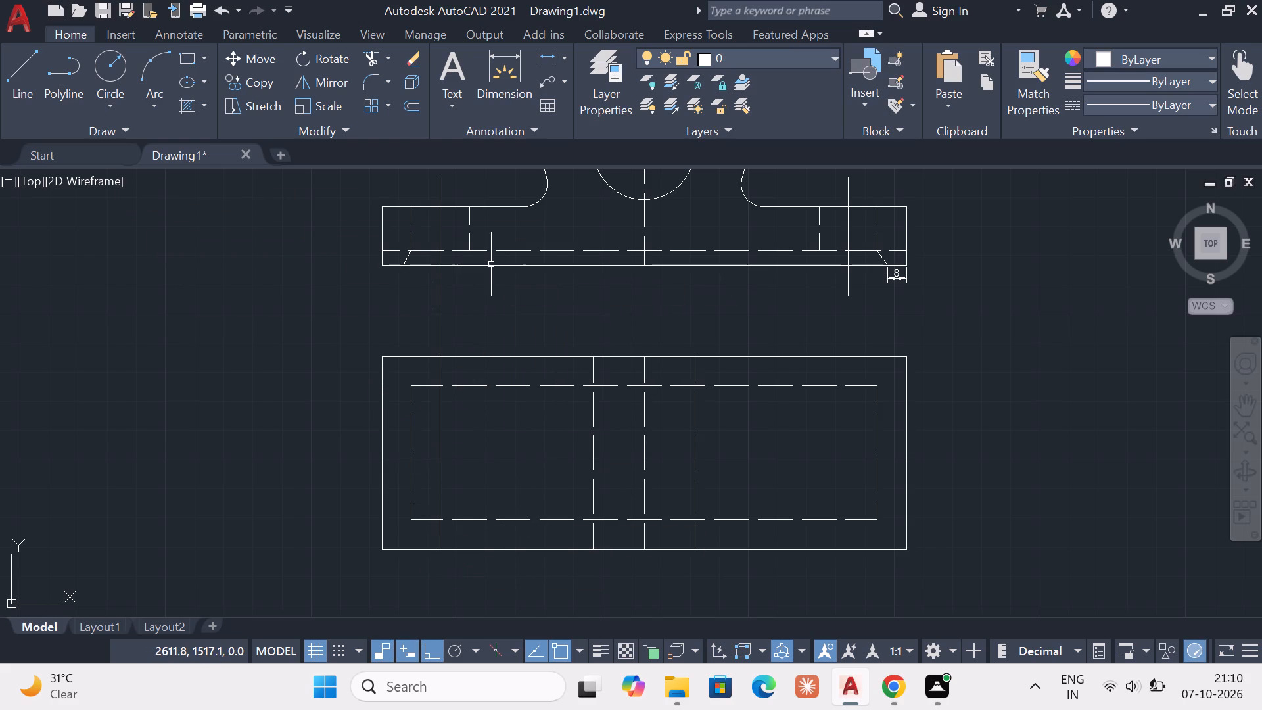
type("tr")
key("Return")
key("Return")
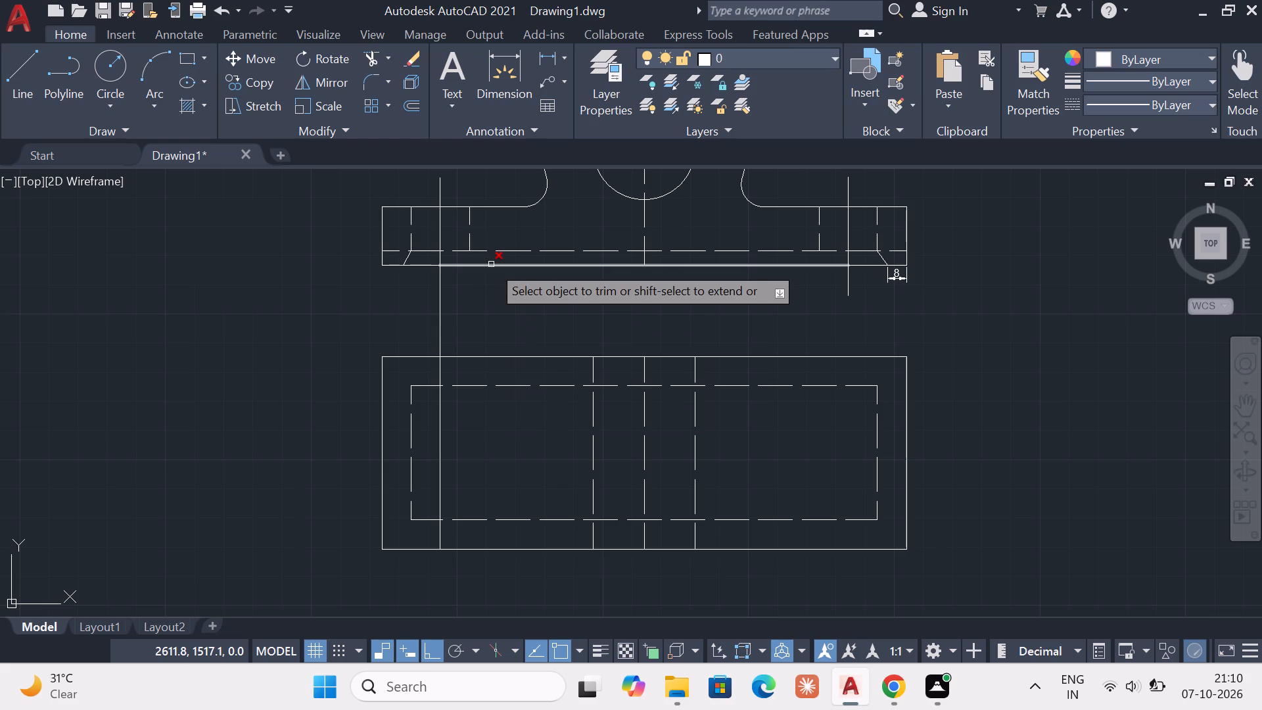
left_click(440, 341)
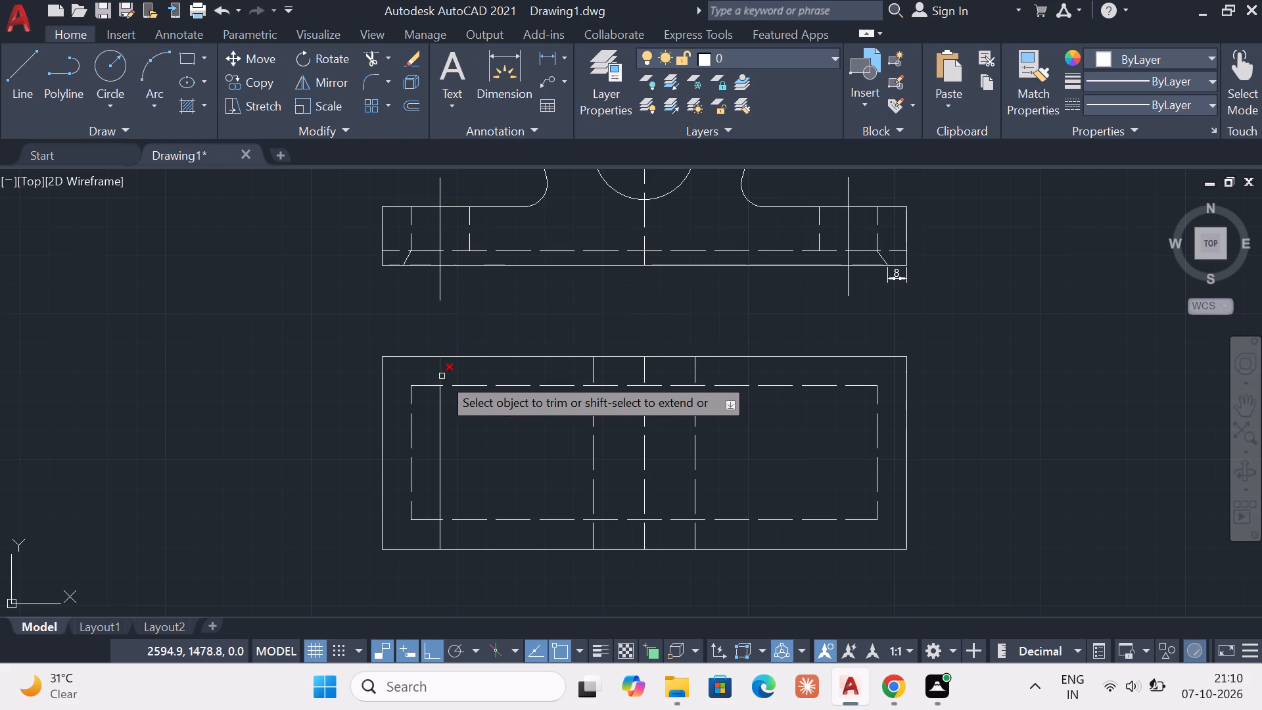
left_click(442, 376)
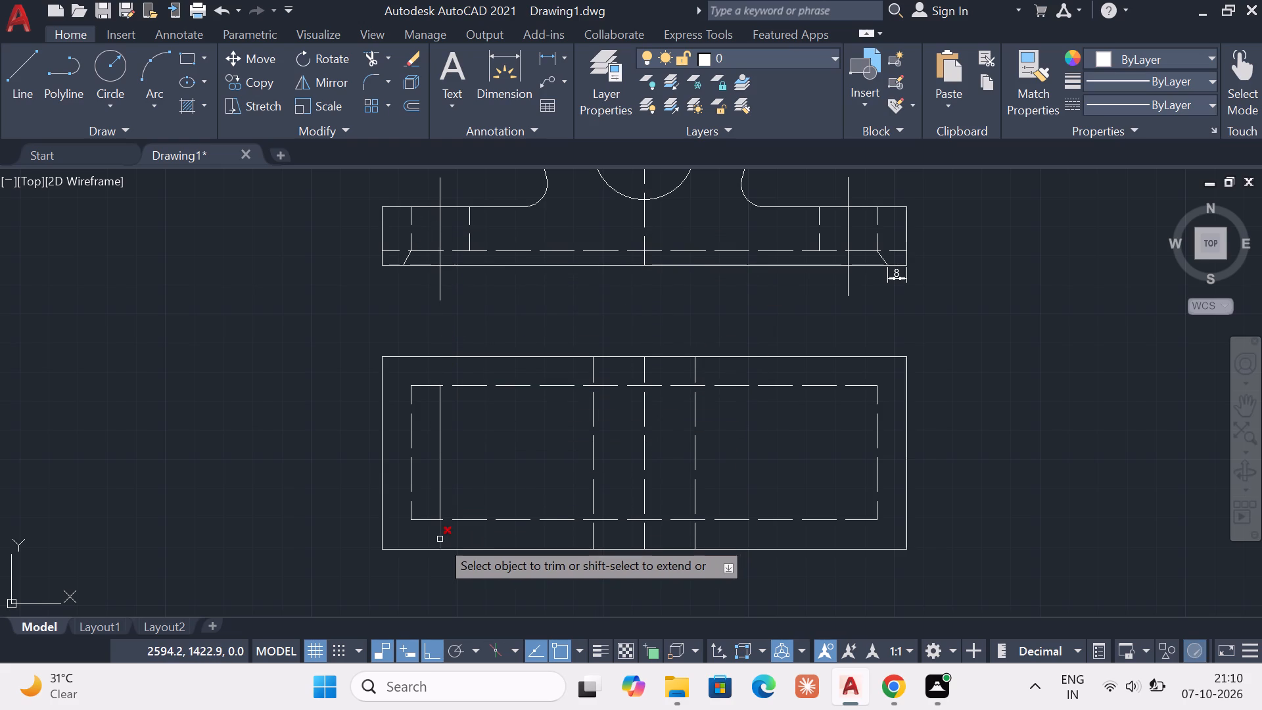
left_click(440, 539)
key("Escape")
key("Escape")
key("Escape")
key("Up")
key("Escape")
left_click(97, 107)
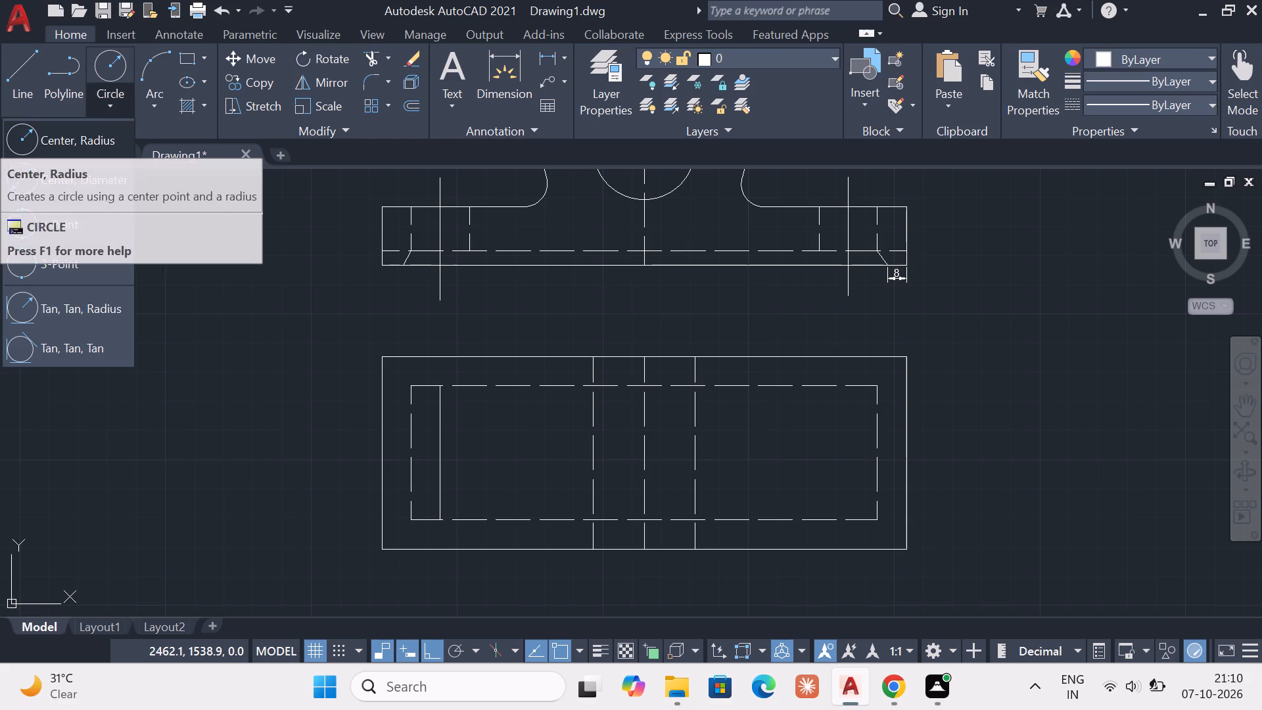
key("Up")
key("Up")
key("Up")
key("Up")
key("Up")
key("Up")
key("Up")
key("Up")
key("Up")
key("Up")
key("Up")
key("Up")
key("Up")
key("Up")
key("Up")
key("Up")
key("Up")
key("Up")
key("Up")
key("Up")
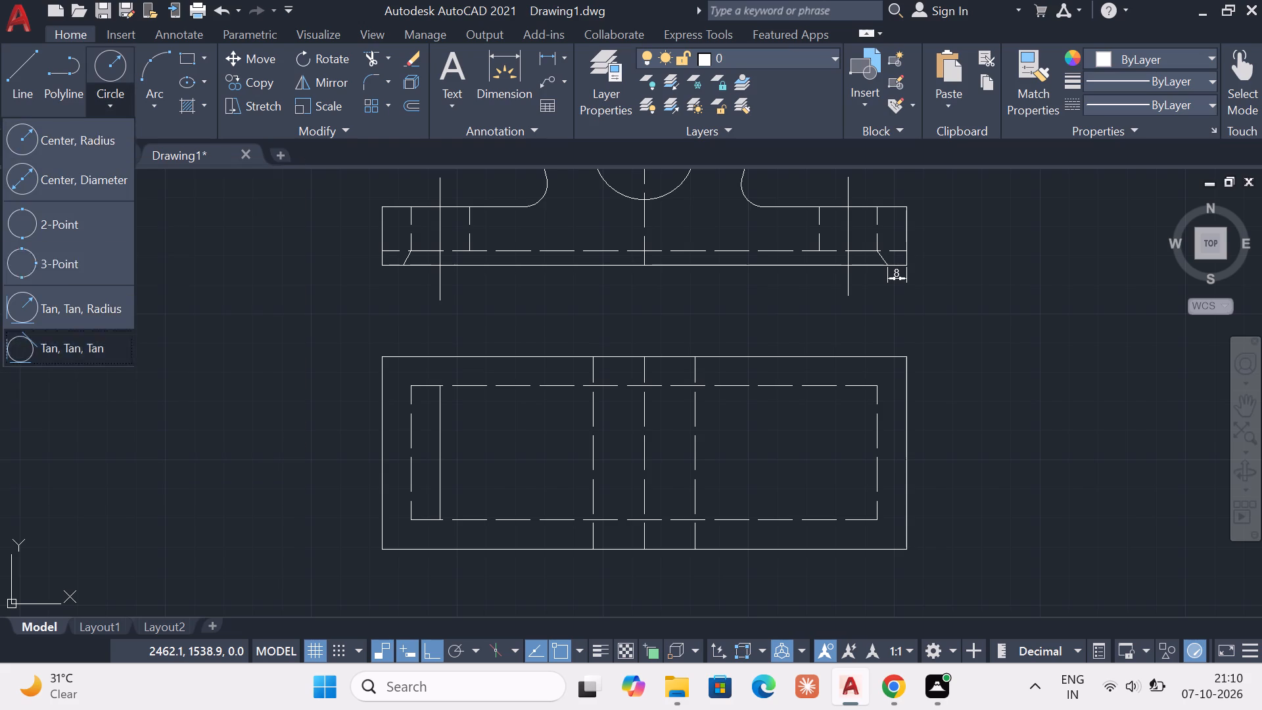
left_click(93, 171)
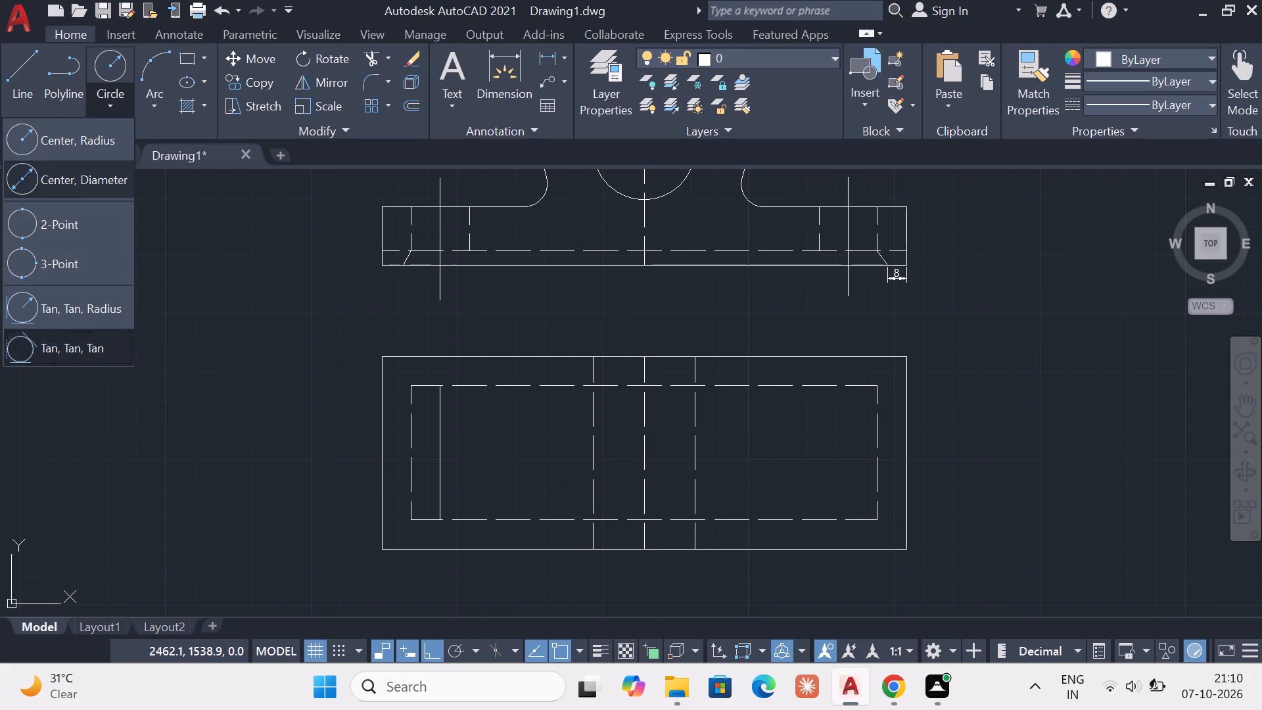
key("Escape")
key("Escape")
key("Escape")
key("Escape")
Draw a circle of diameter 15 centred on the midpoint of the left projection line in the second view.
left_click(109, 108)
left_click(84, 186)
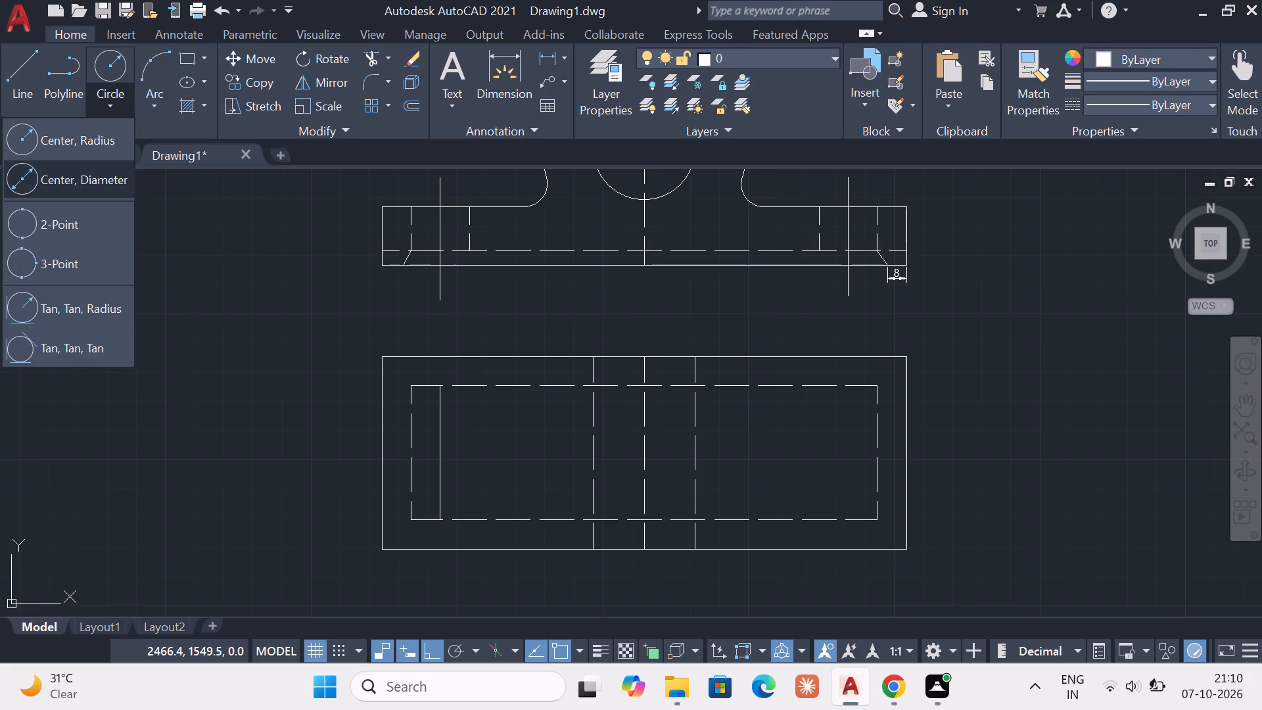
left_click(437, 454)
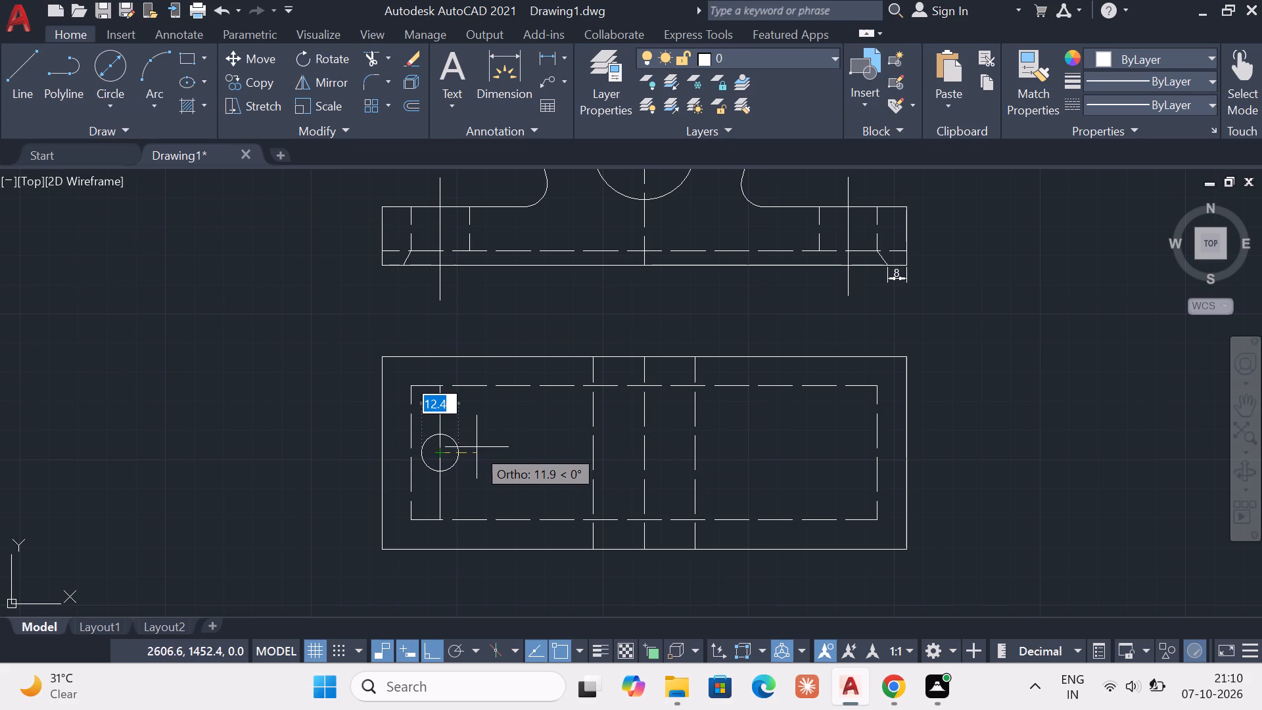
key("1")
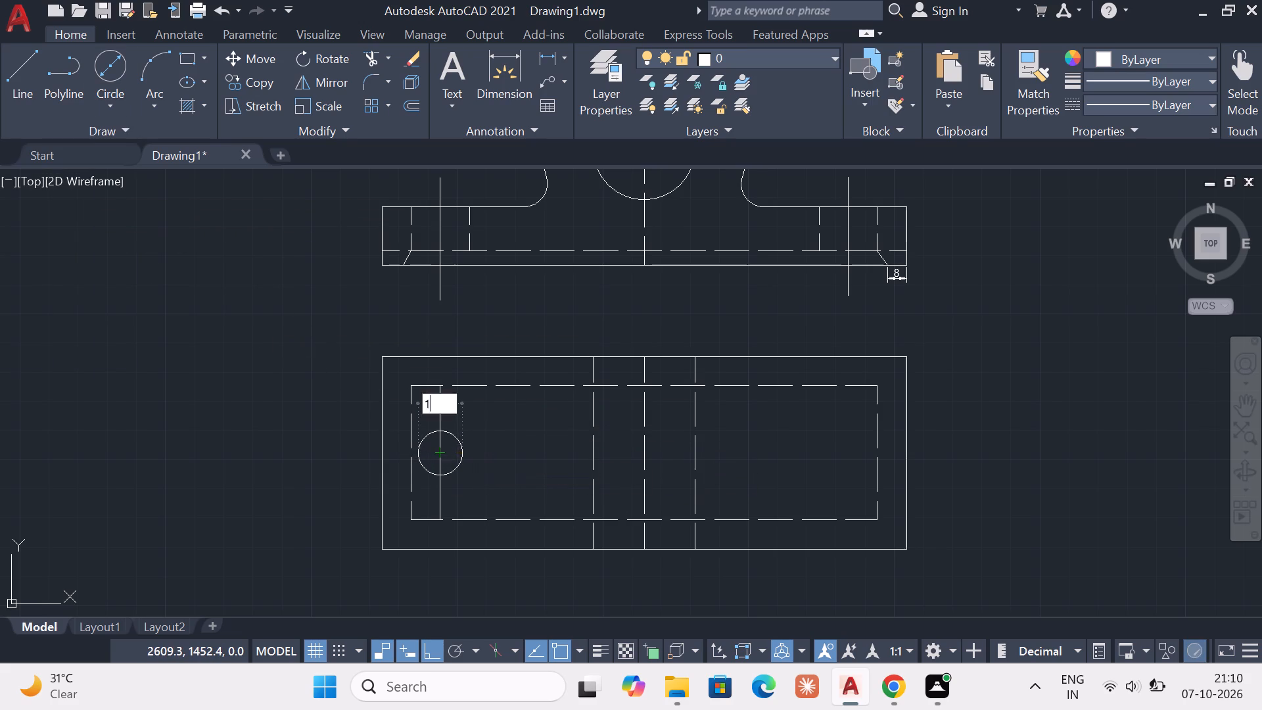
key("5")
key("Return")
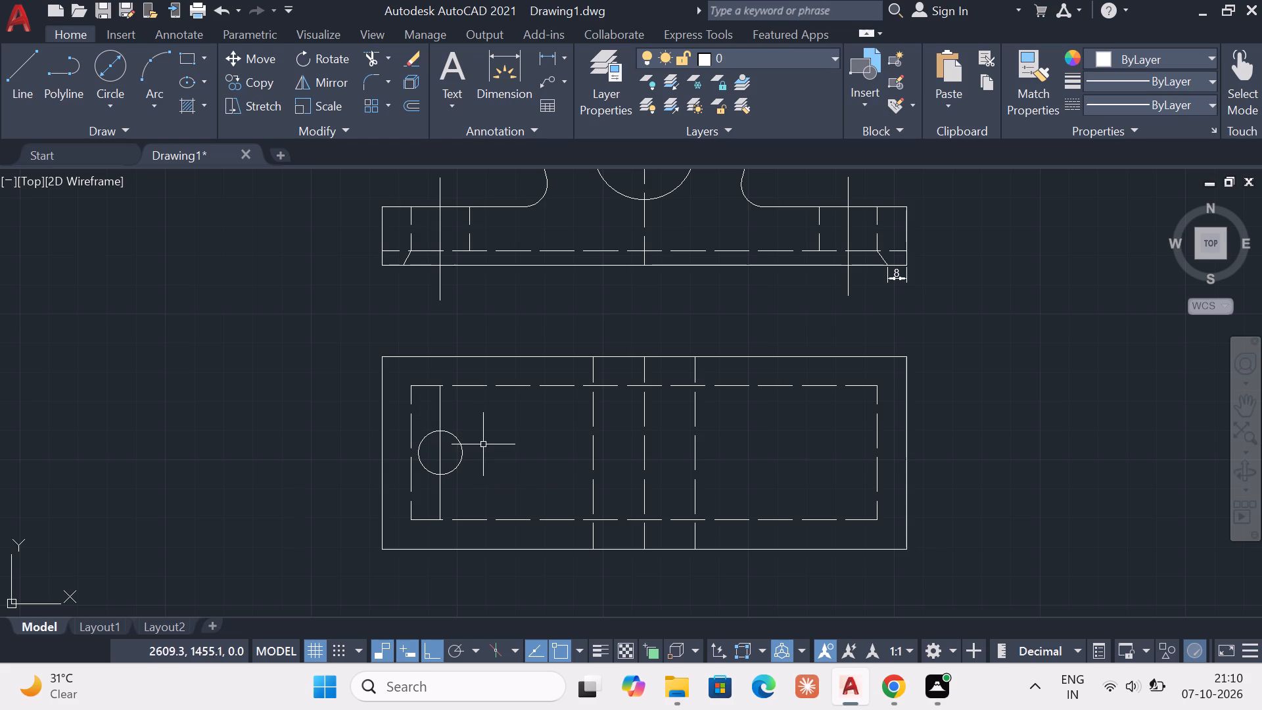
key("Escape")
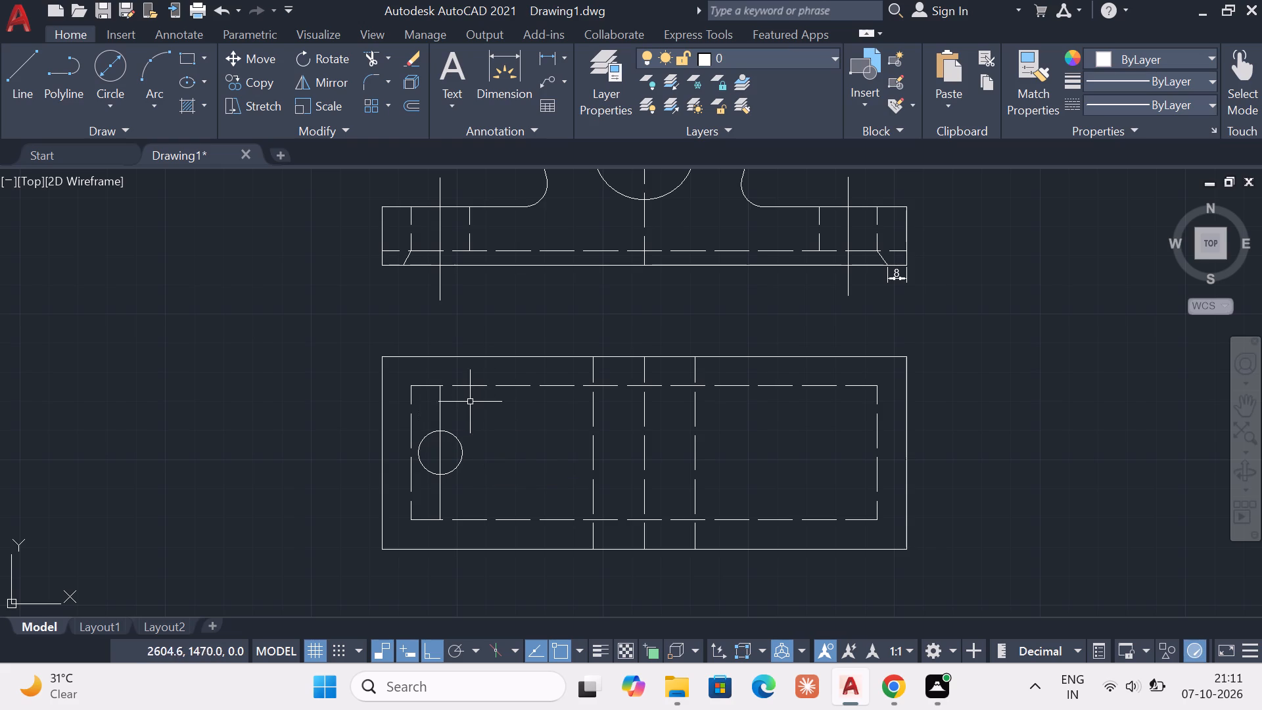
key("Escape")
key("Escape")
key("Escape")
key("Escape")
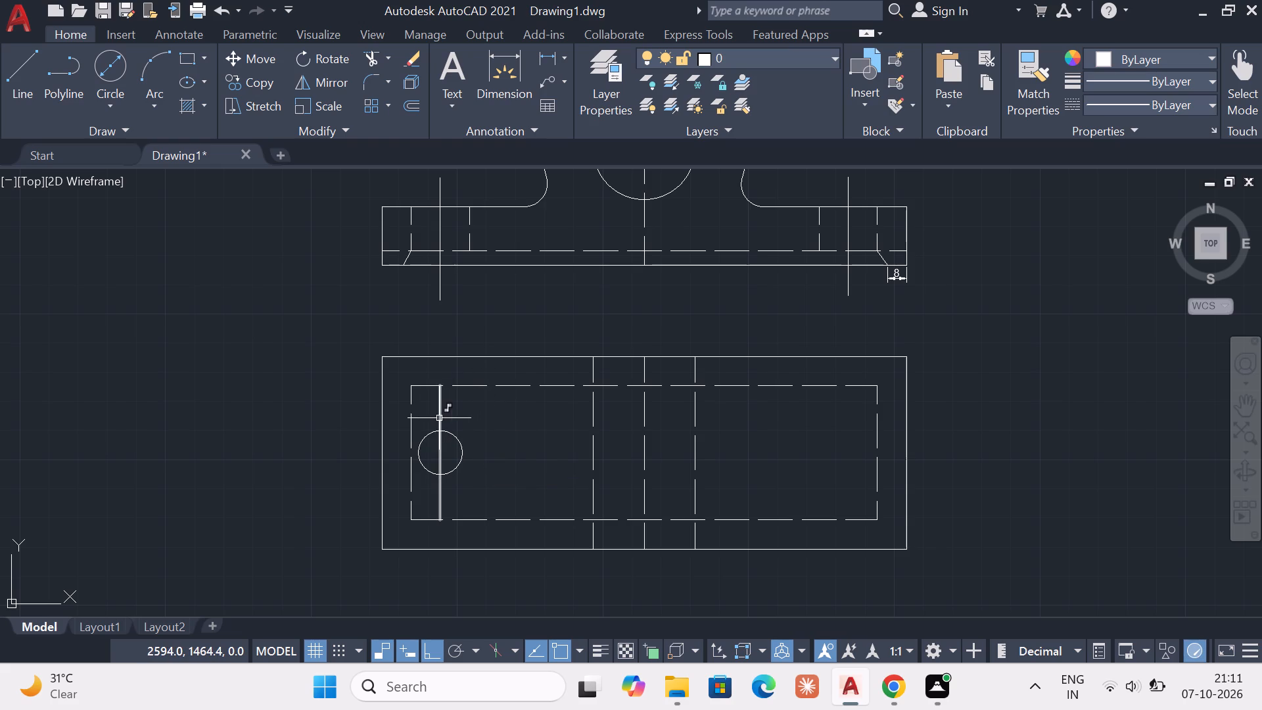
Delete the vertical projection line running through the new circle in the second view.
left_click(439, 418)
key("Delete")
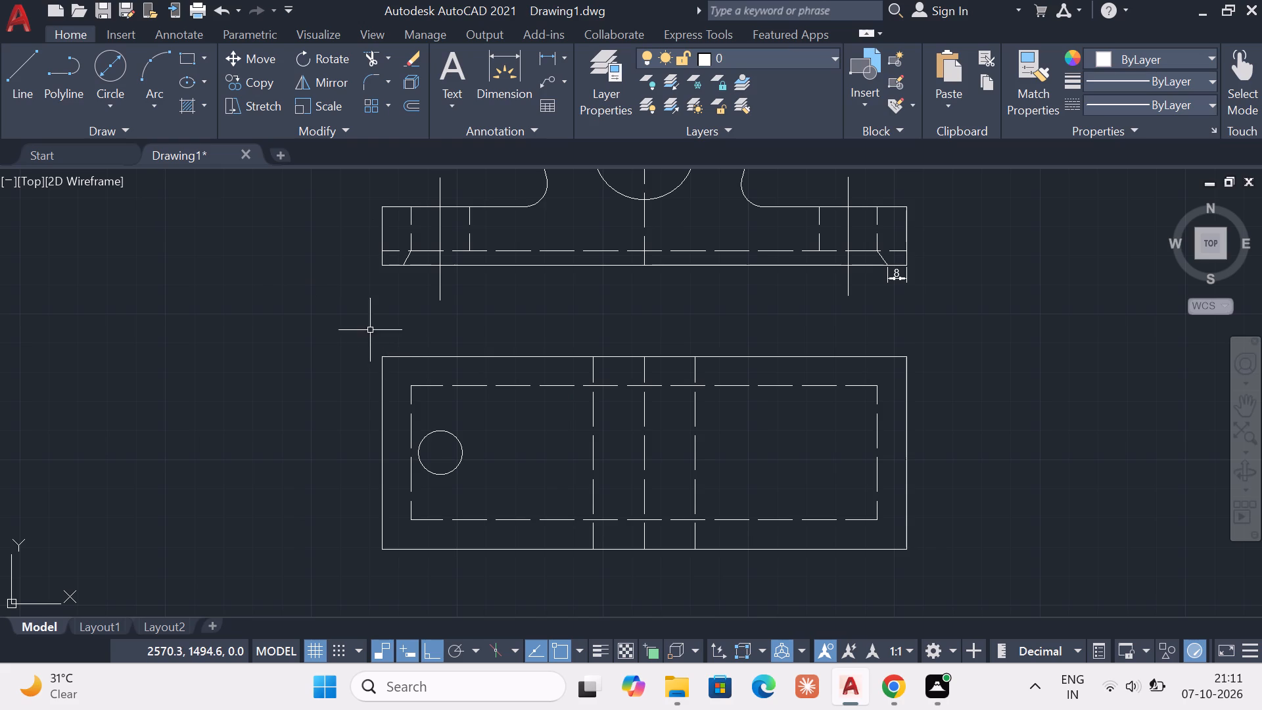
key("Escape")
key("Escape")
key("Escape")
key("Escape")
key("Escape")
Draw a vertical line from the bottom end of the right hole's centre line down to the second view's bottom edge.
left_click(14, 84)
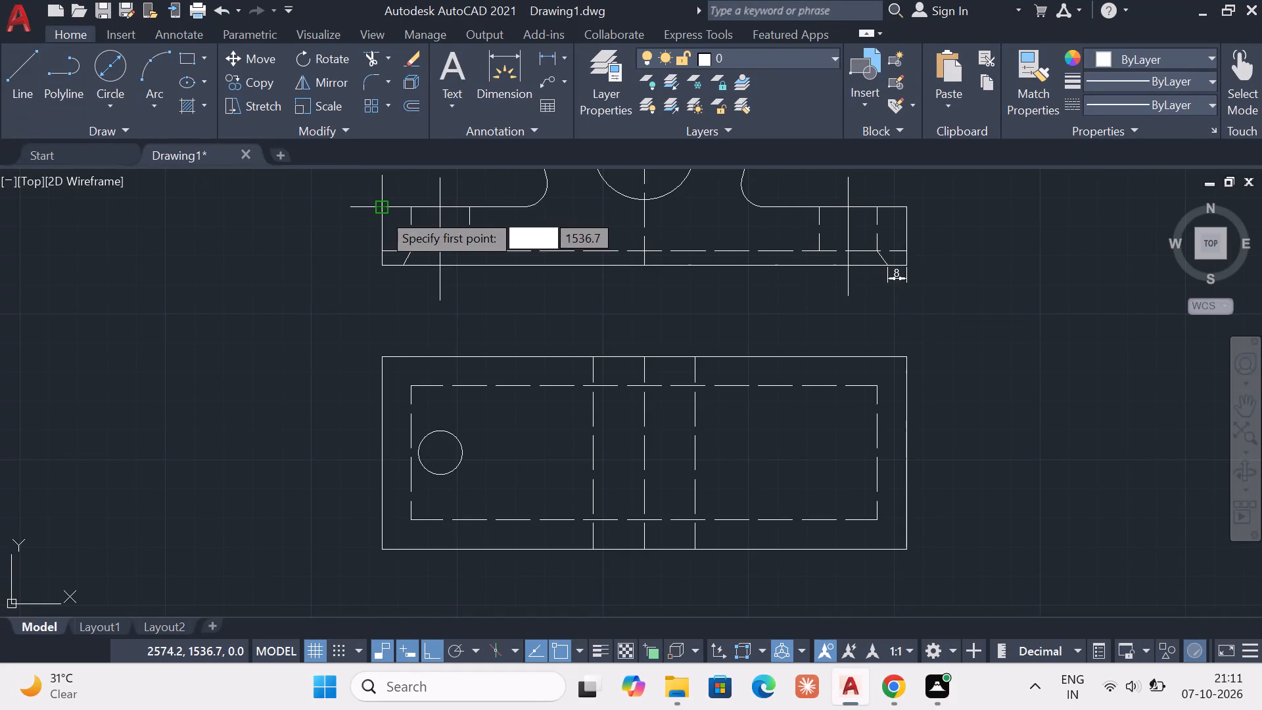
left_click(850, 296)
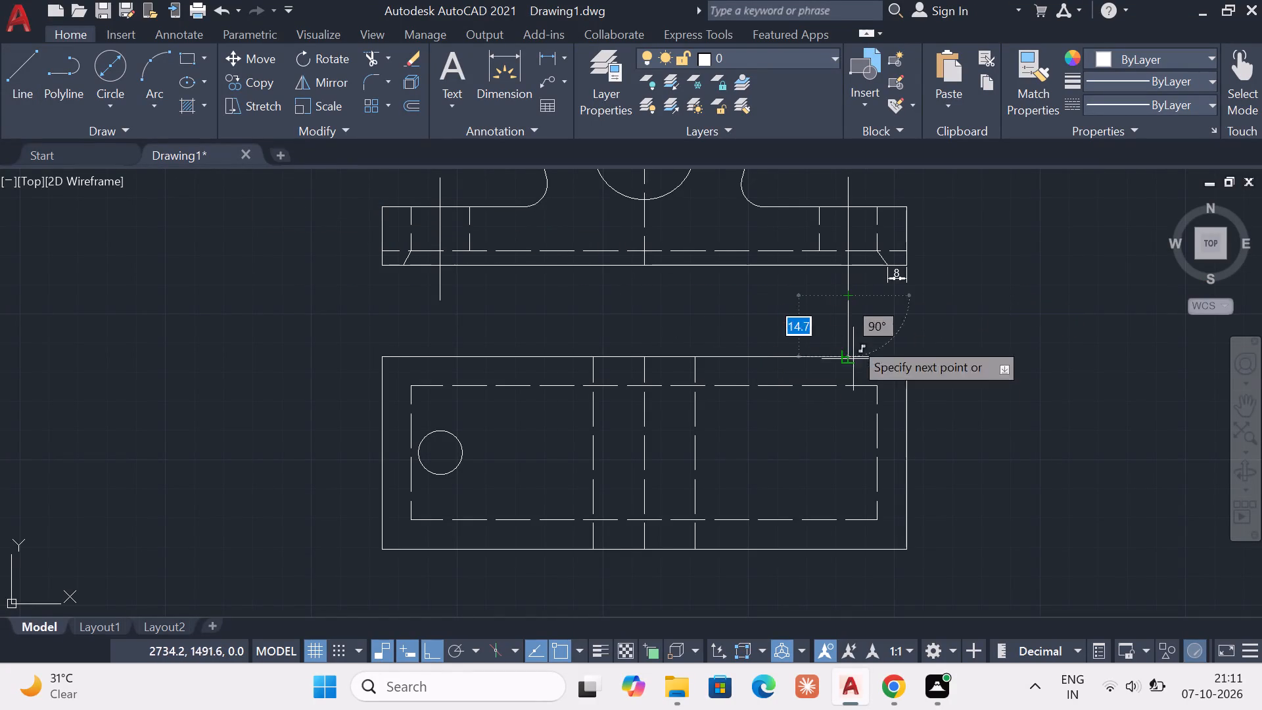
left_click(851, 550)
key("Escape")
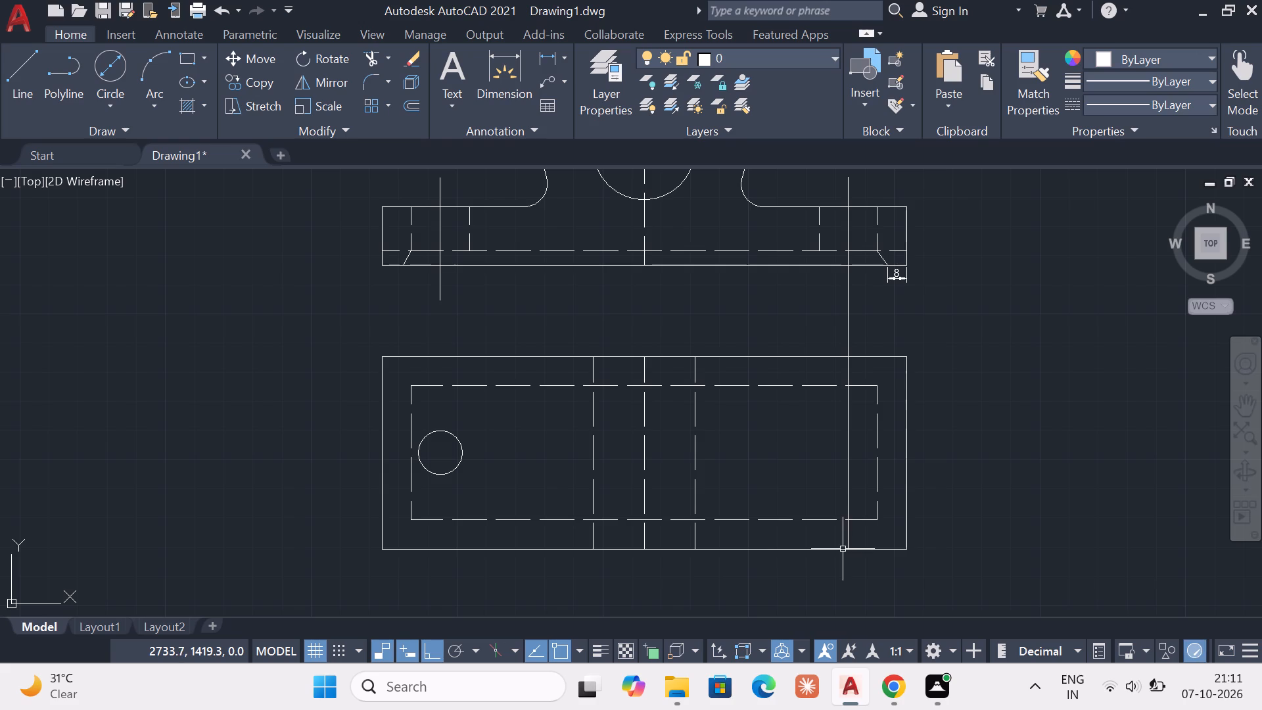
key("Escape")
key("Escape")
key("Escape")
key("Up")
key("Escape")
key("Escape")
key("Escape")
key("Escape")
key("Escape")
key("Escape")
key("Escape")
key("Escape")
key("Escape")
key("Escape")
key("Escape")
key("Escape")
key("Escape")
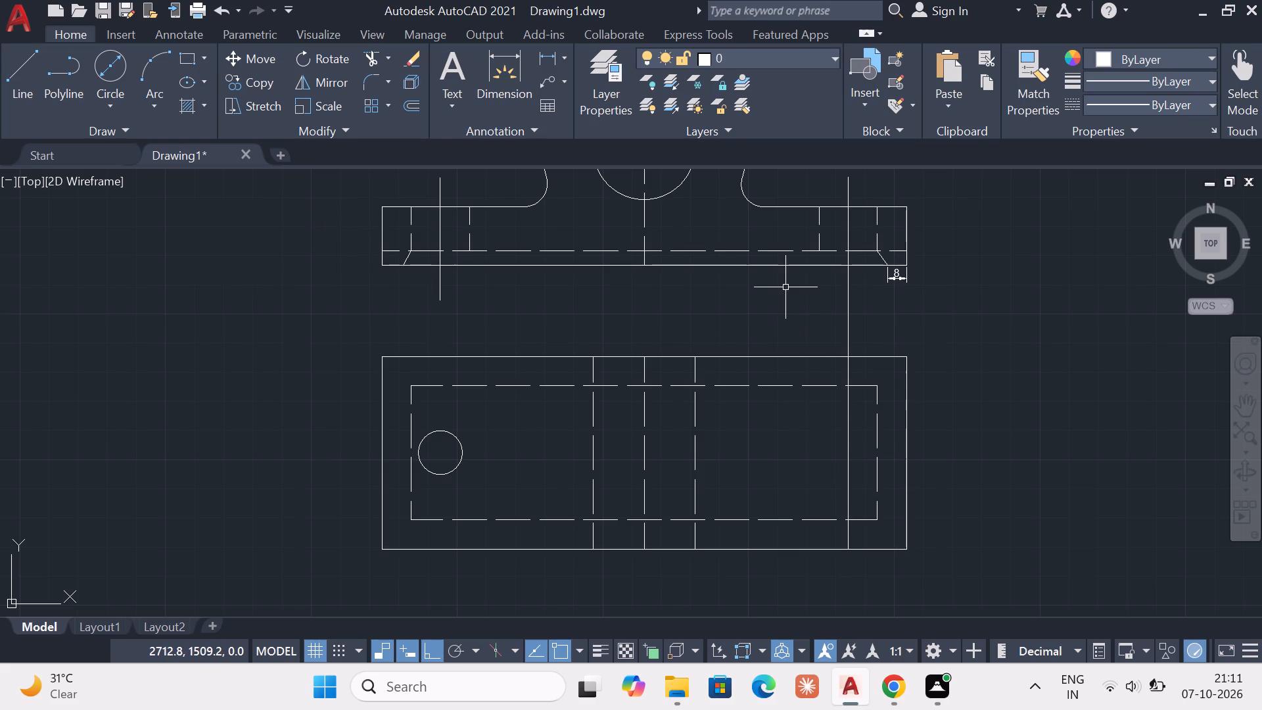
Trim the right hole's projection line so only the part inside the second view's dashed rectangle remains.
type("tr")
key("Return")
key("Return")
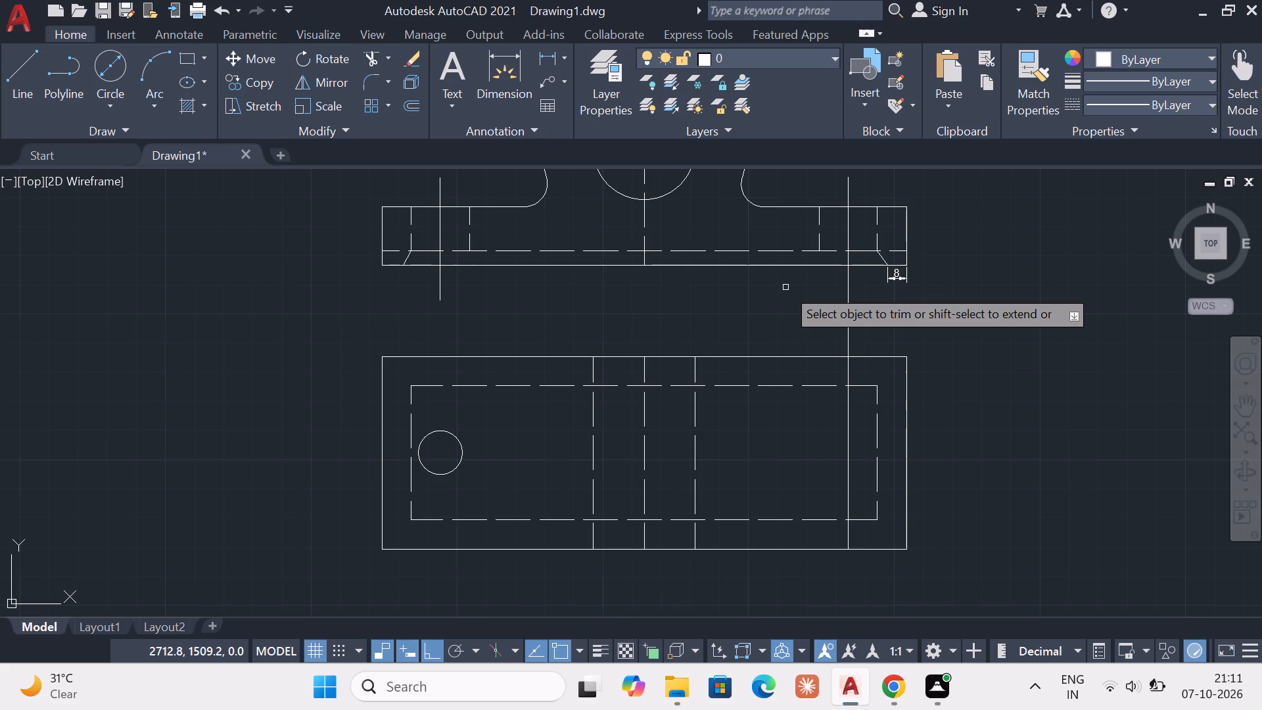
left_click(847, 341)
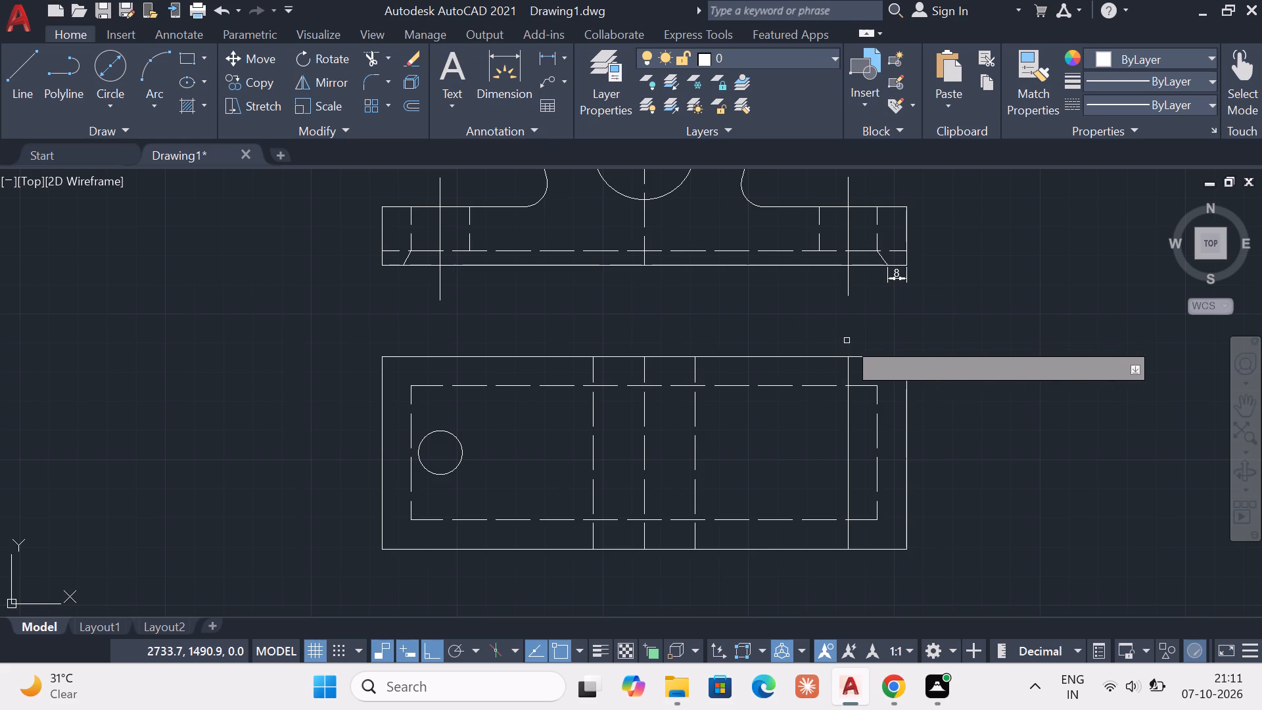
left_click(849, 374)
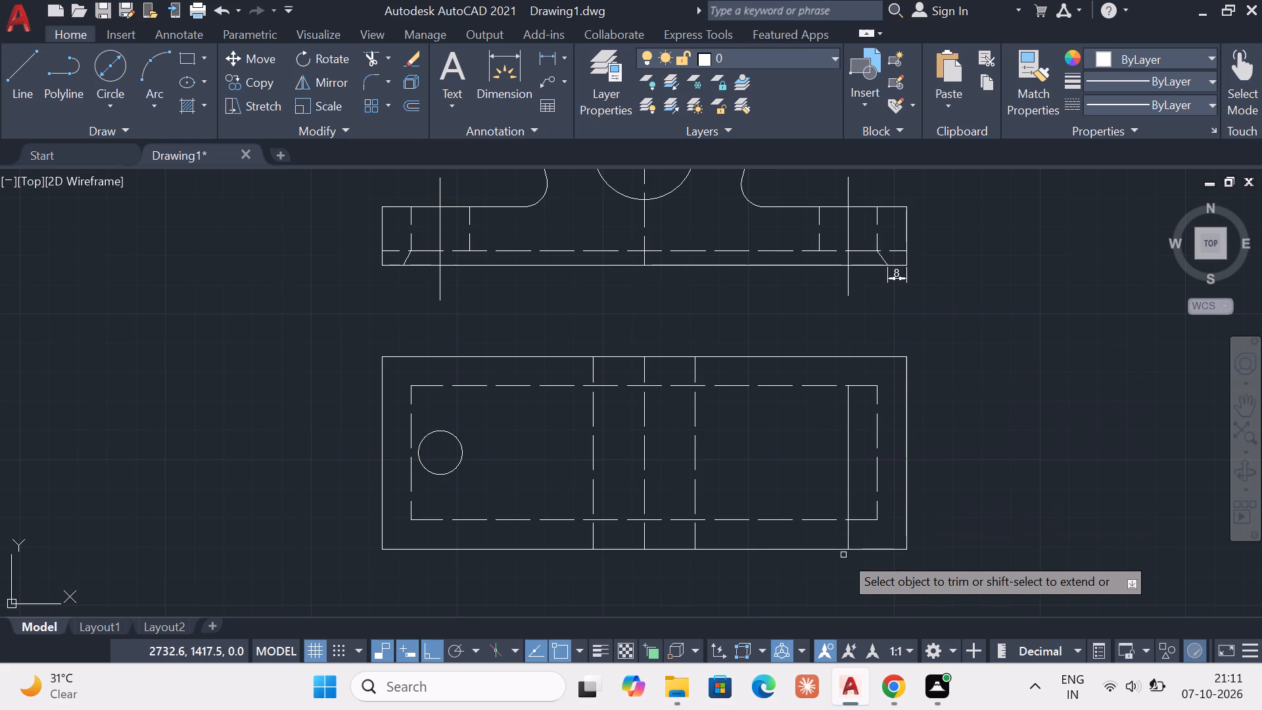
left_click(847, 543)
key("Escape")
key("Escape")
key("Escape")
key("Escape")
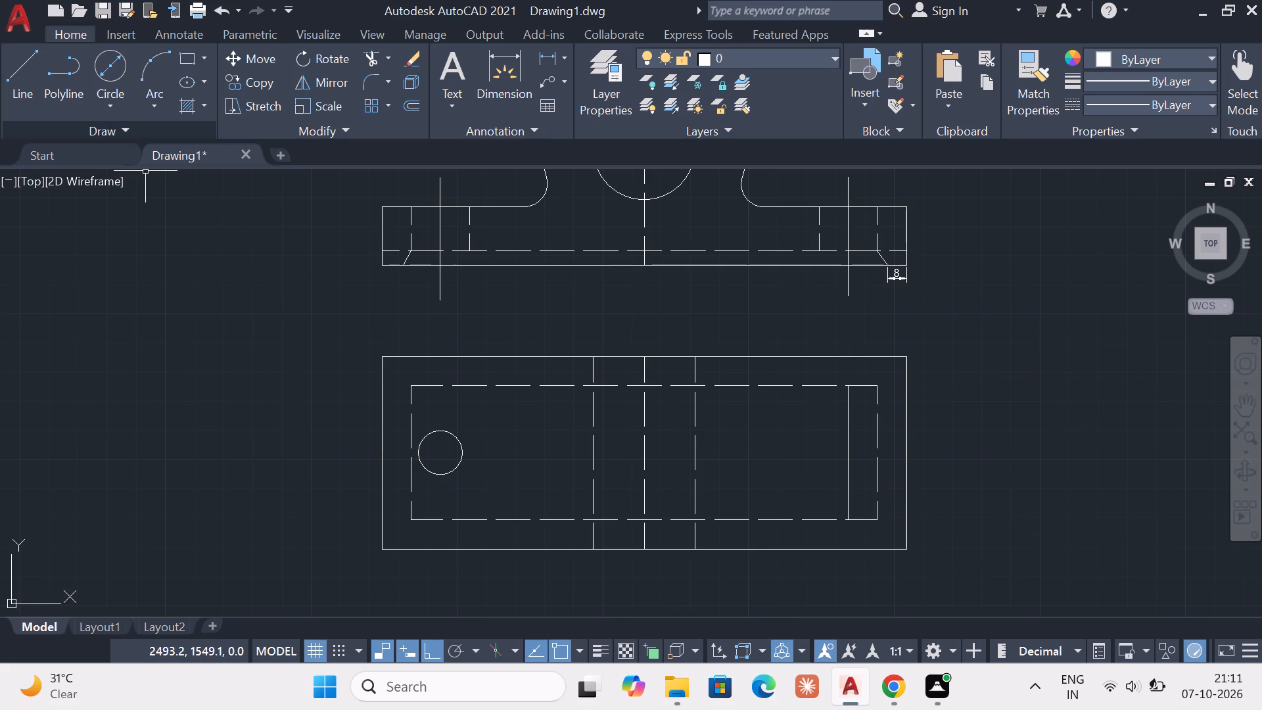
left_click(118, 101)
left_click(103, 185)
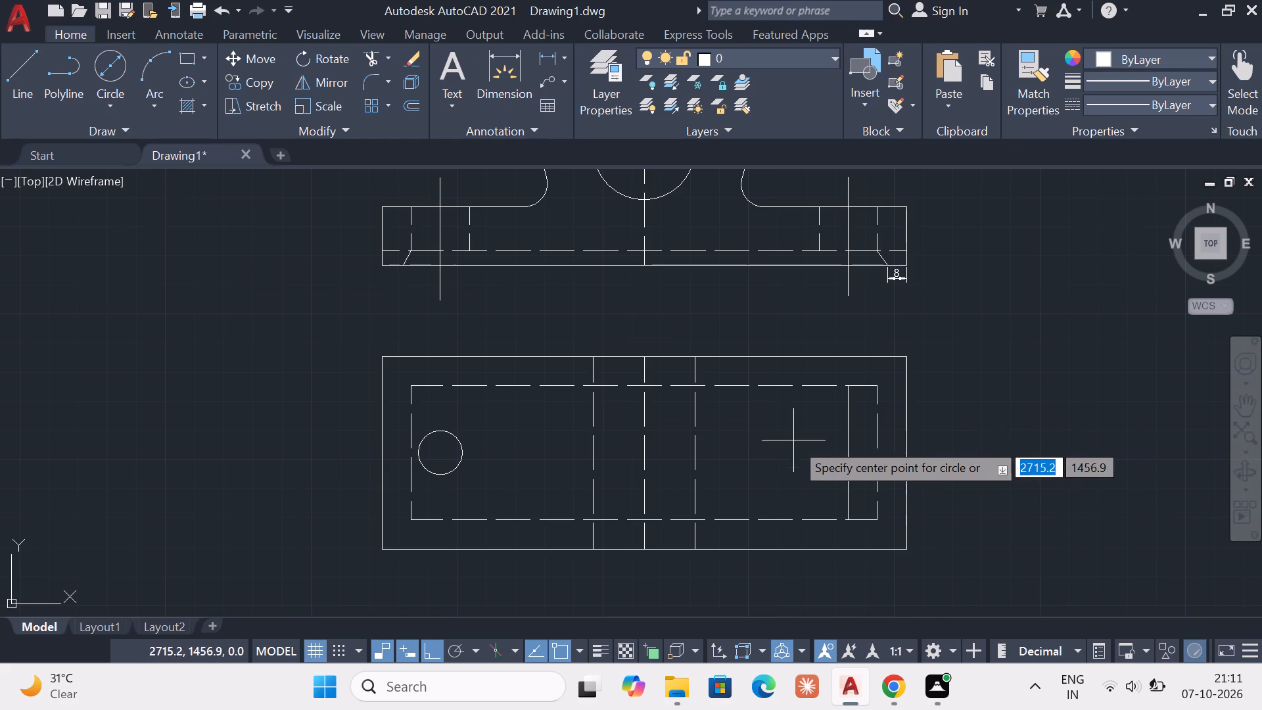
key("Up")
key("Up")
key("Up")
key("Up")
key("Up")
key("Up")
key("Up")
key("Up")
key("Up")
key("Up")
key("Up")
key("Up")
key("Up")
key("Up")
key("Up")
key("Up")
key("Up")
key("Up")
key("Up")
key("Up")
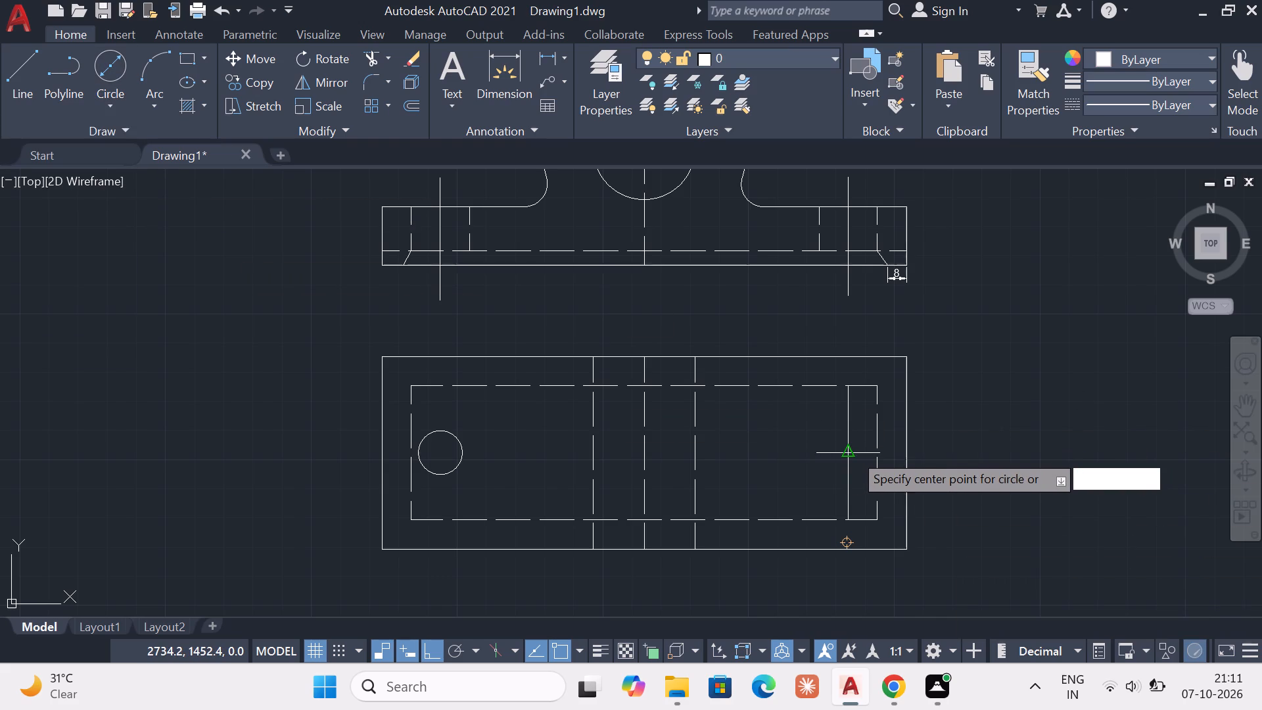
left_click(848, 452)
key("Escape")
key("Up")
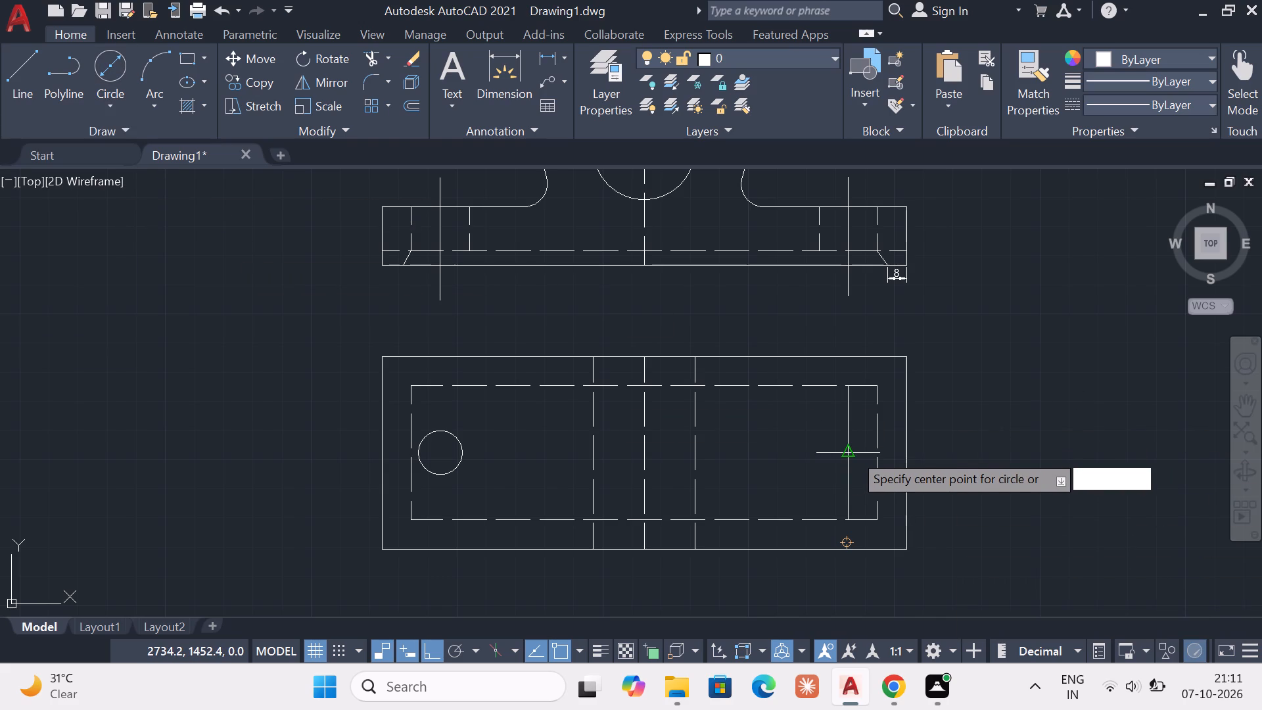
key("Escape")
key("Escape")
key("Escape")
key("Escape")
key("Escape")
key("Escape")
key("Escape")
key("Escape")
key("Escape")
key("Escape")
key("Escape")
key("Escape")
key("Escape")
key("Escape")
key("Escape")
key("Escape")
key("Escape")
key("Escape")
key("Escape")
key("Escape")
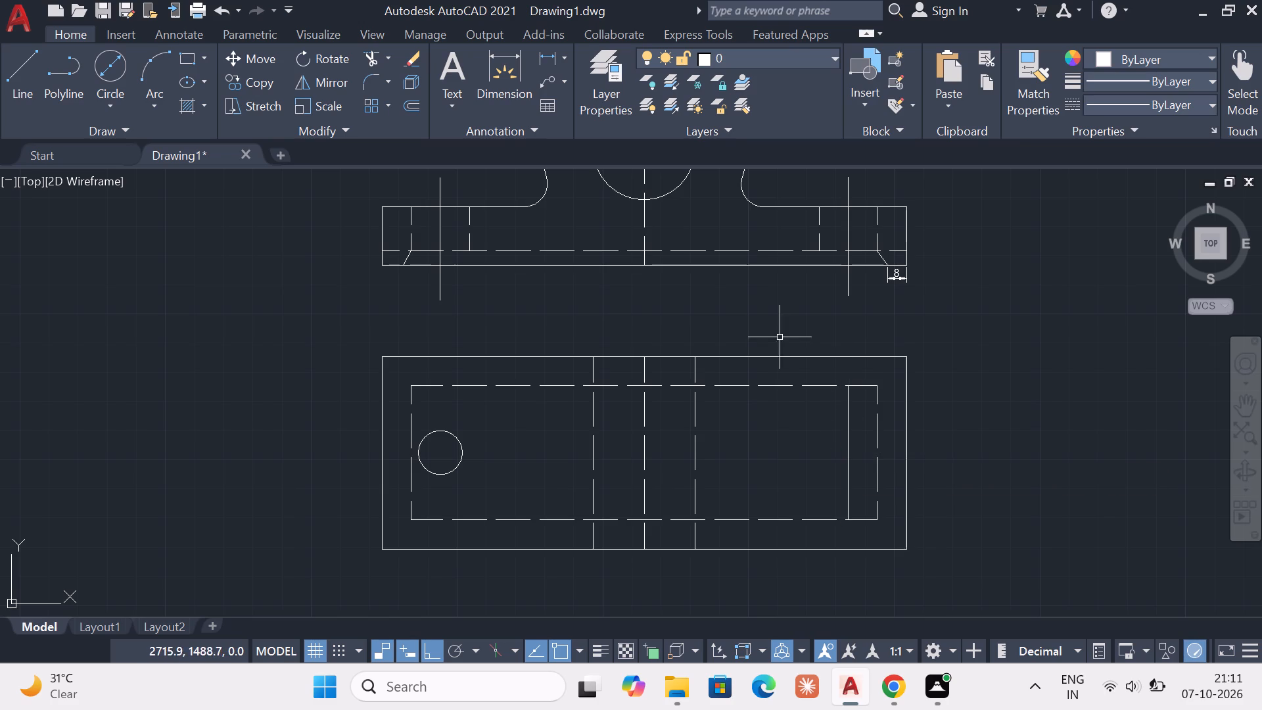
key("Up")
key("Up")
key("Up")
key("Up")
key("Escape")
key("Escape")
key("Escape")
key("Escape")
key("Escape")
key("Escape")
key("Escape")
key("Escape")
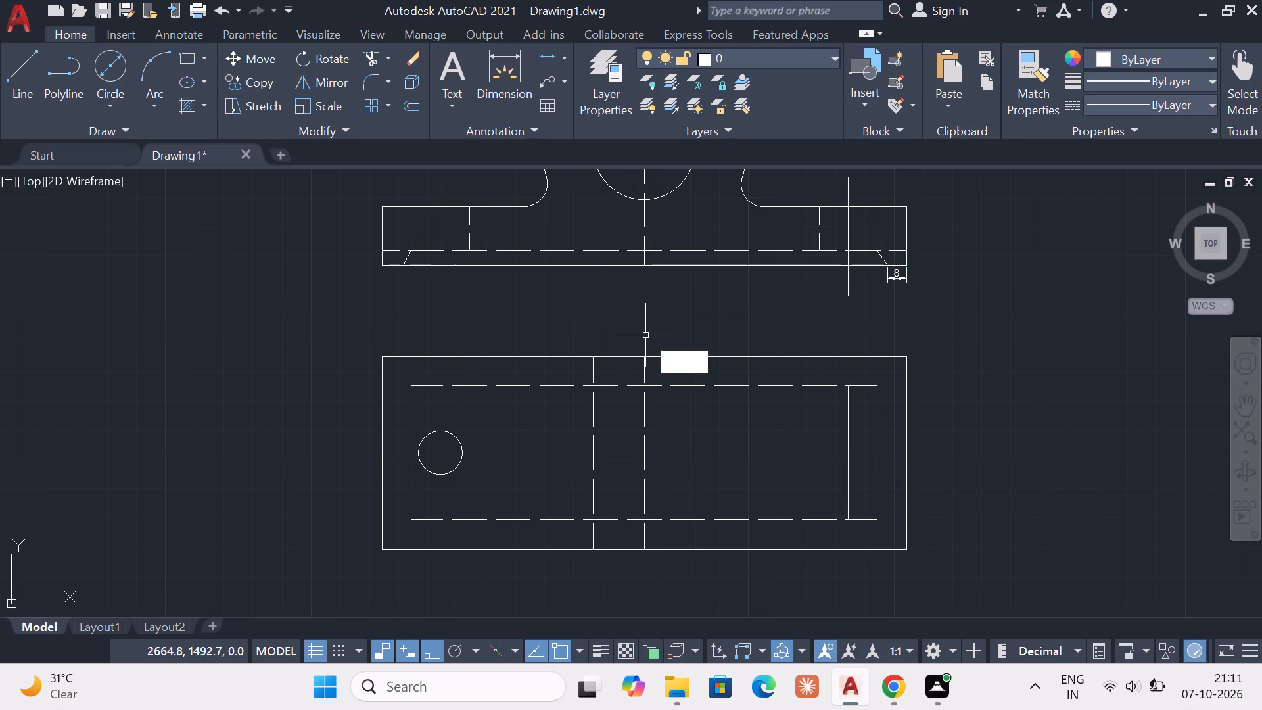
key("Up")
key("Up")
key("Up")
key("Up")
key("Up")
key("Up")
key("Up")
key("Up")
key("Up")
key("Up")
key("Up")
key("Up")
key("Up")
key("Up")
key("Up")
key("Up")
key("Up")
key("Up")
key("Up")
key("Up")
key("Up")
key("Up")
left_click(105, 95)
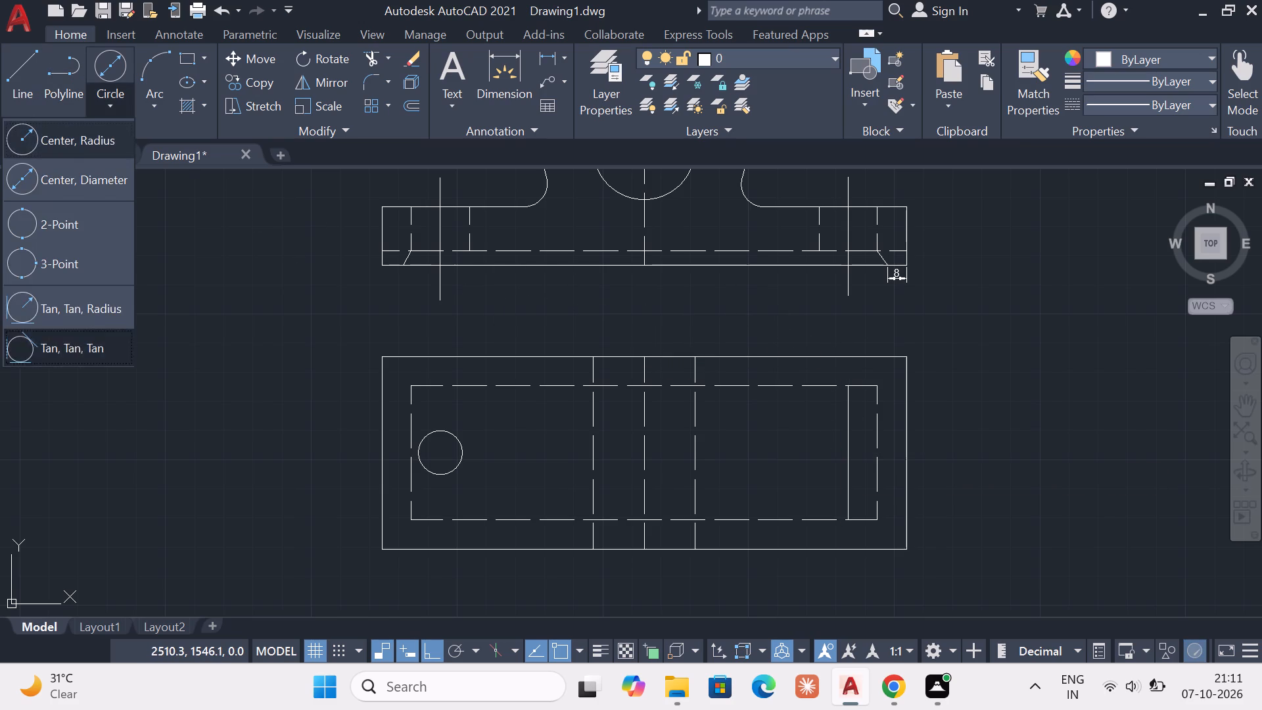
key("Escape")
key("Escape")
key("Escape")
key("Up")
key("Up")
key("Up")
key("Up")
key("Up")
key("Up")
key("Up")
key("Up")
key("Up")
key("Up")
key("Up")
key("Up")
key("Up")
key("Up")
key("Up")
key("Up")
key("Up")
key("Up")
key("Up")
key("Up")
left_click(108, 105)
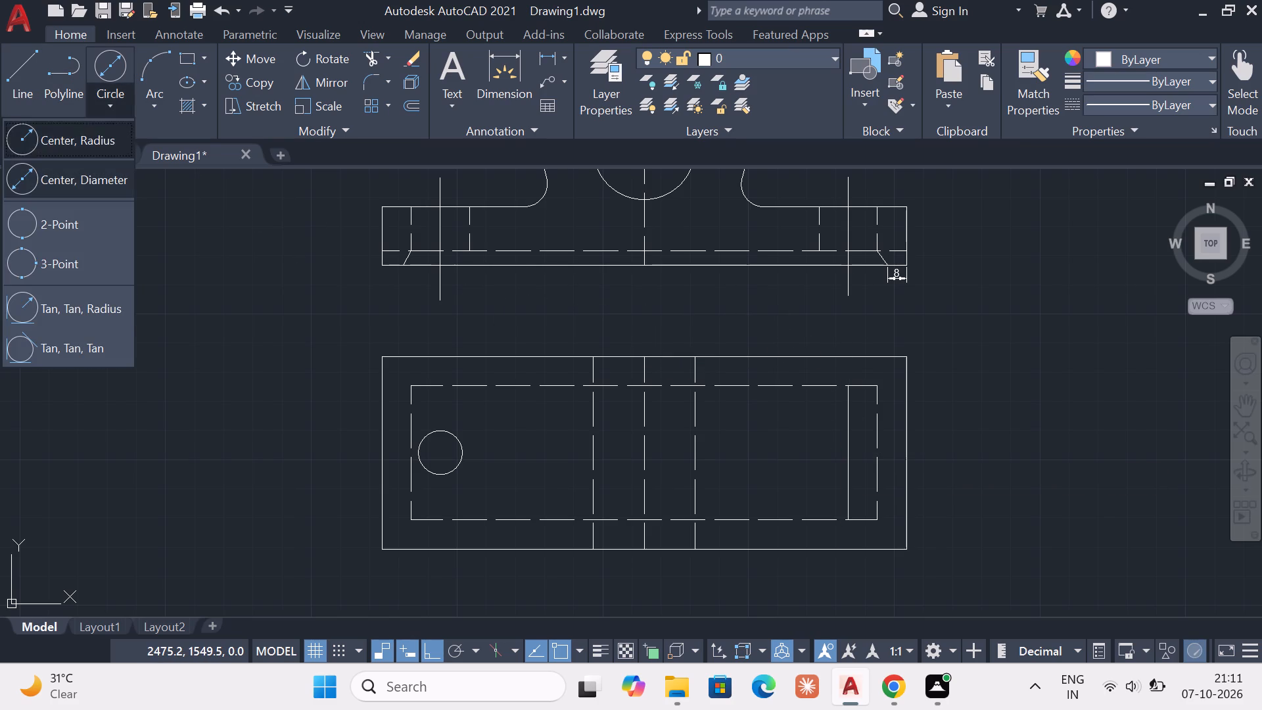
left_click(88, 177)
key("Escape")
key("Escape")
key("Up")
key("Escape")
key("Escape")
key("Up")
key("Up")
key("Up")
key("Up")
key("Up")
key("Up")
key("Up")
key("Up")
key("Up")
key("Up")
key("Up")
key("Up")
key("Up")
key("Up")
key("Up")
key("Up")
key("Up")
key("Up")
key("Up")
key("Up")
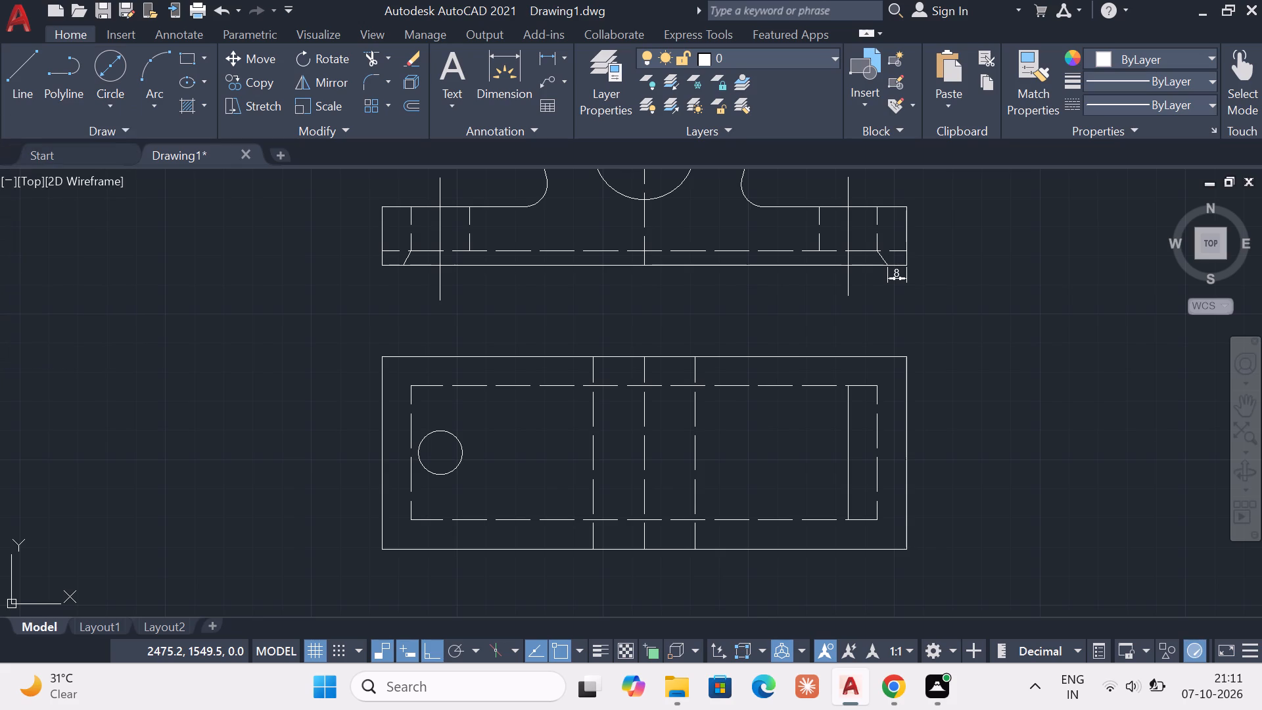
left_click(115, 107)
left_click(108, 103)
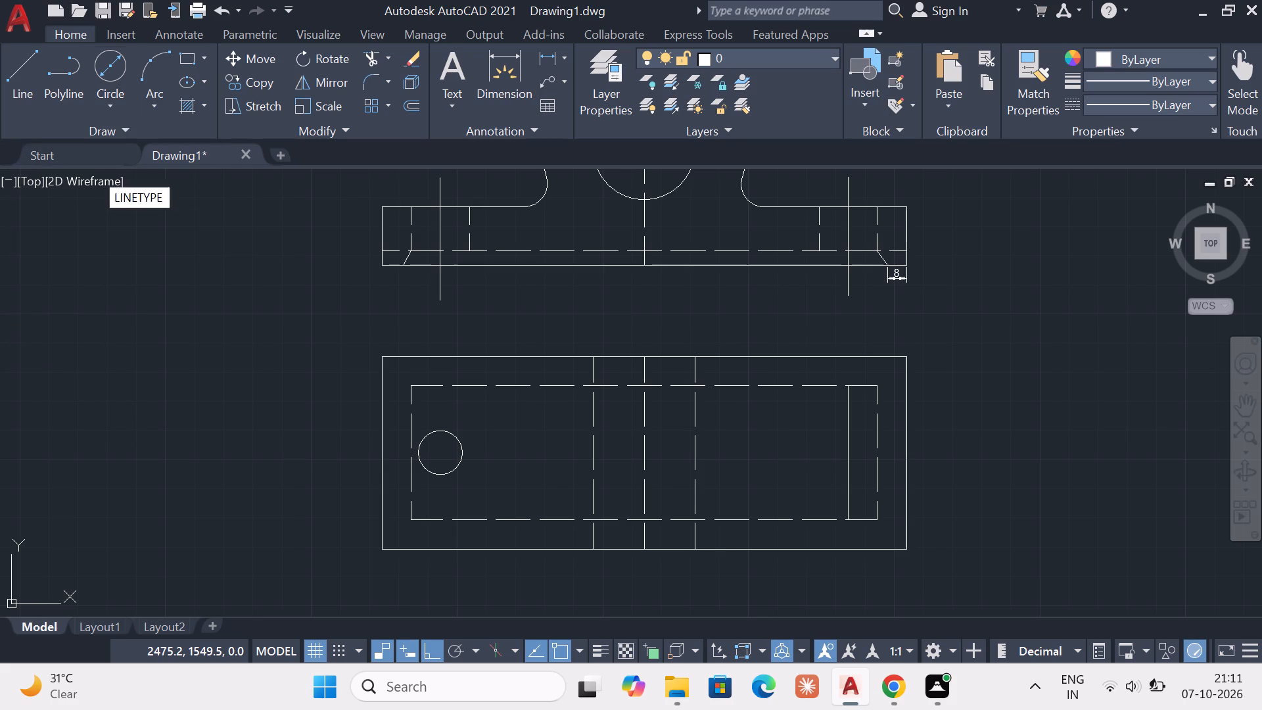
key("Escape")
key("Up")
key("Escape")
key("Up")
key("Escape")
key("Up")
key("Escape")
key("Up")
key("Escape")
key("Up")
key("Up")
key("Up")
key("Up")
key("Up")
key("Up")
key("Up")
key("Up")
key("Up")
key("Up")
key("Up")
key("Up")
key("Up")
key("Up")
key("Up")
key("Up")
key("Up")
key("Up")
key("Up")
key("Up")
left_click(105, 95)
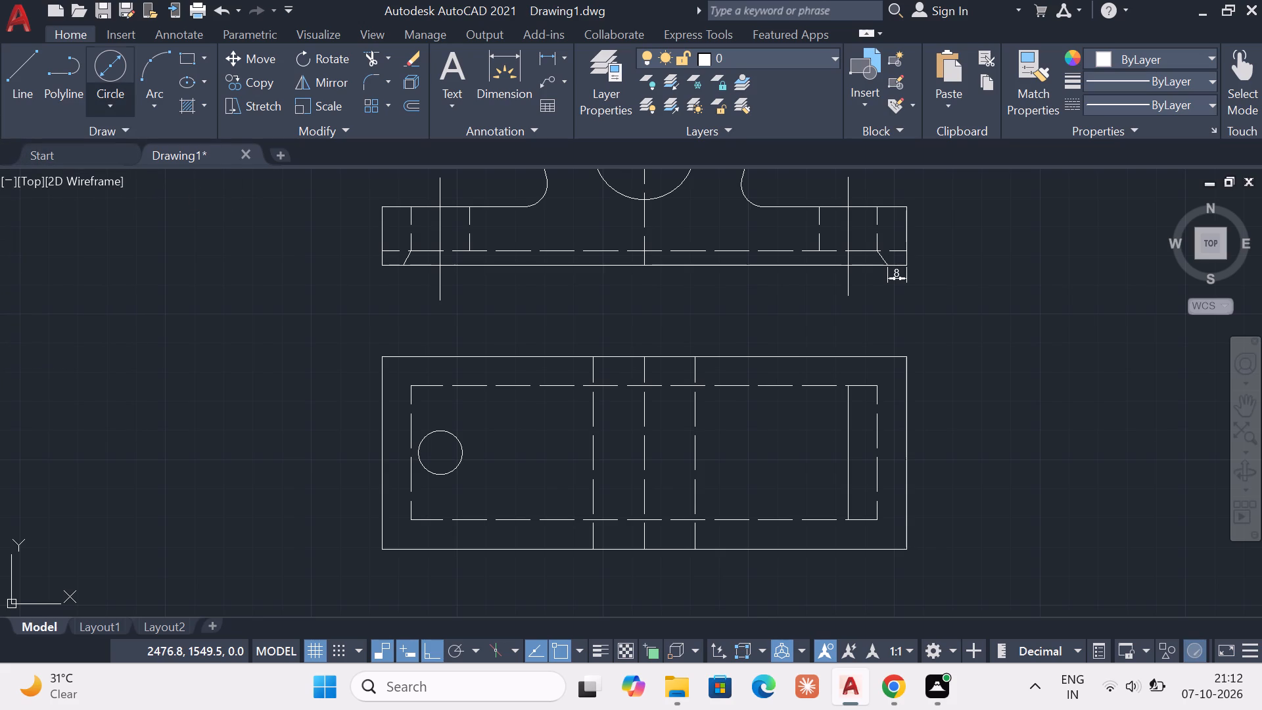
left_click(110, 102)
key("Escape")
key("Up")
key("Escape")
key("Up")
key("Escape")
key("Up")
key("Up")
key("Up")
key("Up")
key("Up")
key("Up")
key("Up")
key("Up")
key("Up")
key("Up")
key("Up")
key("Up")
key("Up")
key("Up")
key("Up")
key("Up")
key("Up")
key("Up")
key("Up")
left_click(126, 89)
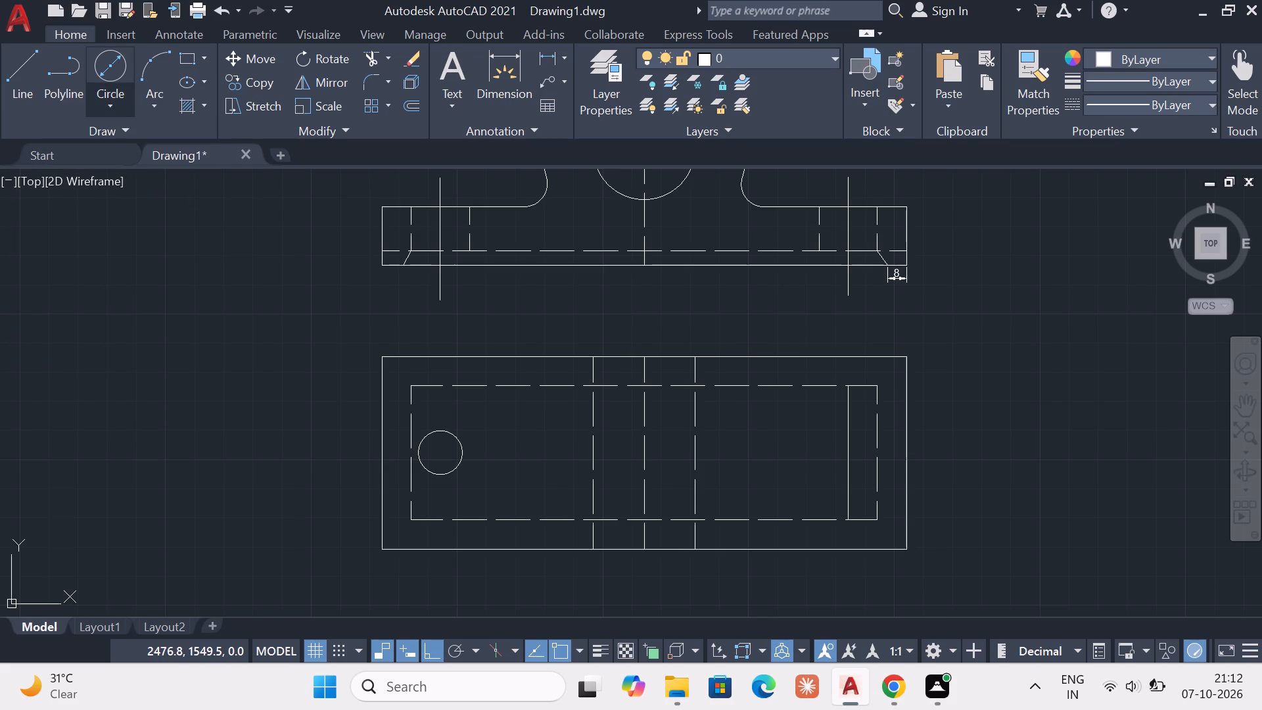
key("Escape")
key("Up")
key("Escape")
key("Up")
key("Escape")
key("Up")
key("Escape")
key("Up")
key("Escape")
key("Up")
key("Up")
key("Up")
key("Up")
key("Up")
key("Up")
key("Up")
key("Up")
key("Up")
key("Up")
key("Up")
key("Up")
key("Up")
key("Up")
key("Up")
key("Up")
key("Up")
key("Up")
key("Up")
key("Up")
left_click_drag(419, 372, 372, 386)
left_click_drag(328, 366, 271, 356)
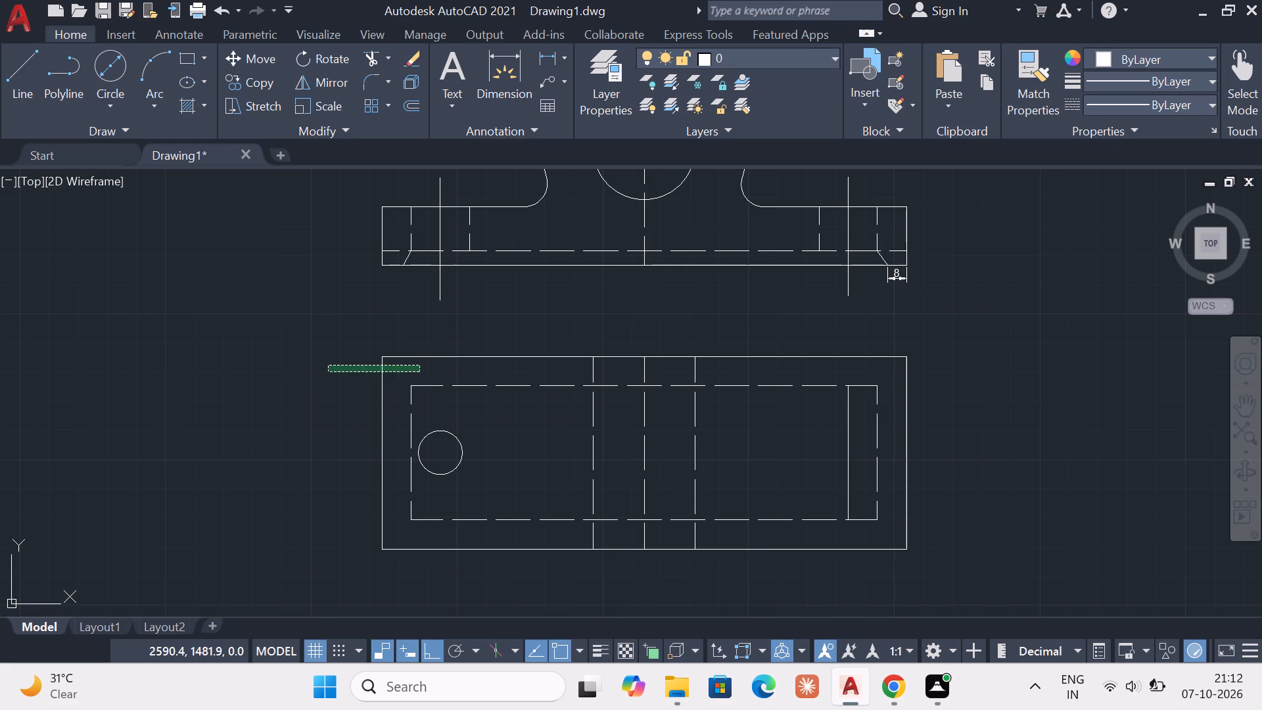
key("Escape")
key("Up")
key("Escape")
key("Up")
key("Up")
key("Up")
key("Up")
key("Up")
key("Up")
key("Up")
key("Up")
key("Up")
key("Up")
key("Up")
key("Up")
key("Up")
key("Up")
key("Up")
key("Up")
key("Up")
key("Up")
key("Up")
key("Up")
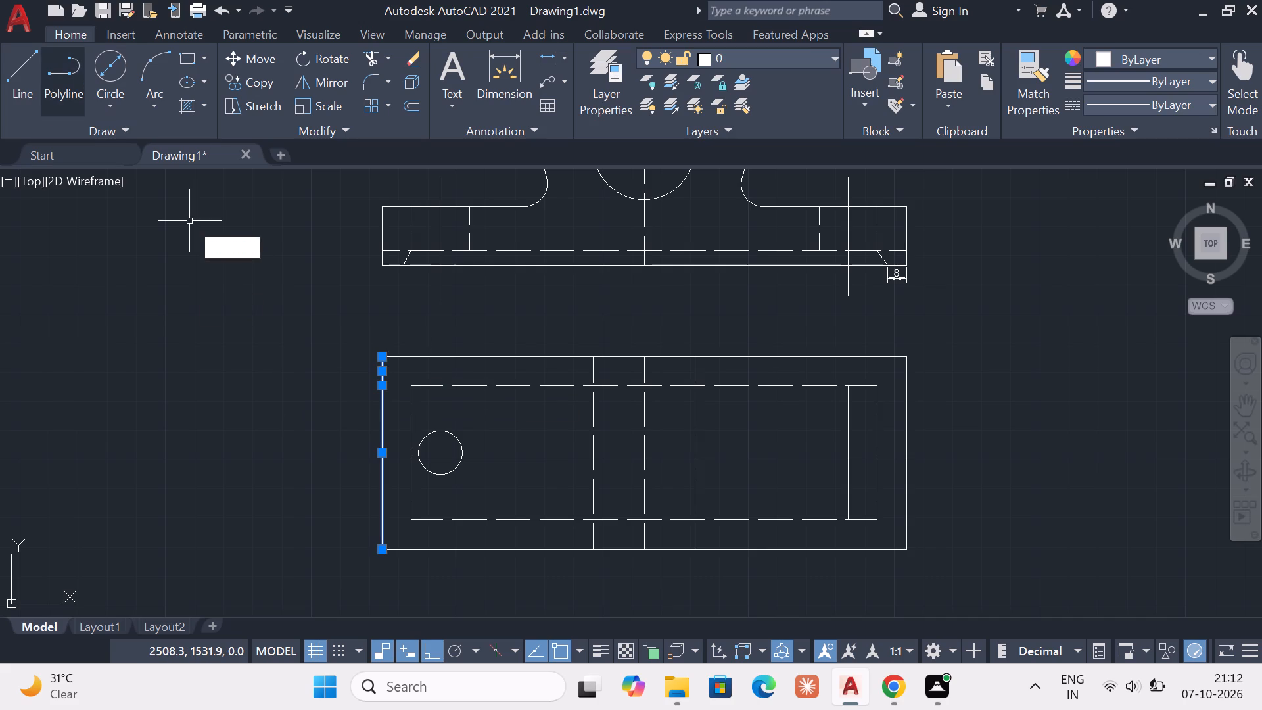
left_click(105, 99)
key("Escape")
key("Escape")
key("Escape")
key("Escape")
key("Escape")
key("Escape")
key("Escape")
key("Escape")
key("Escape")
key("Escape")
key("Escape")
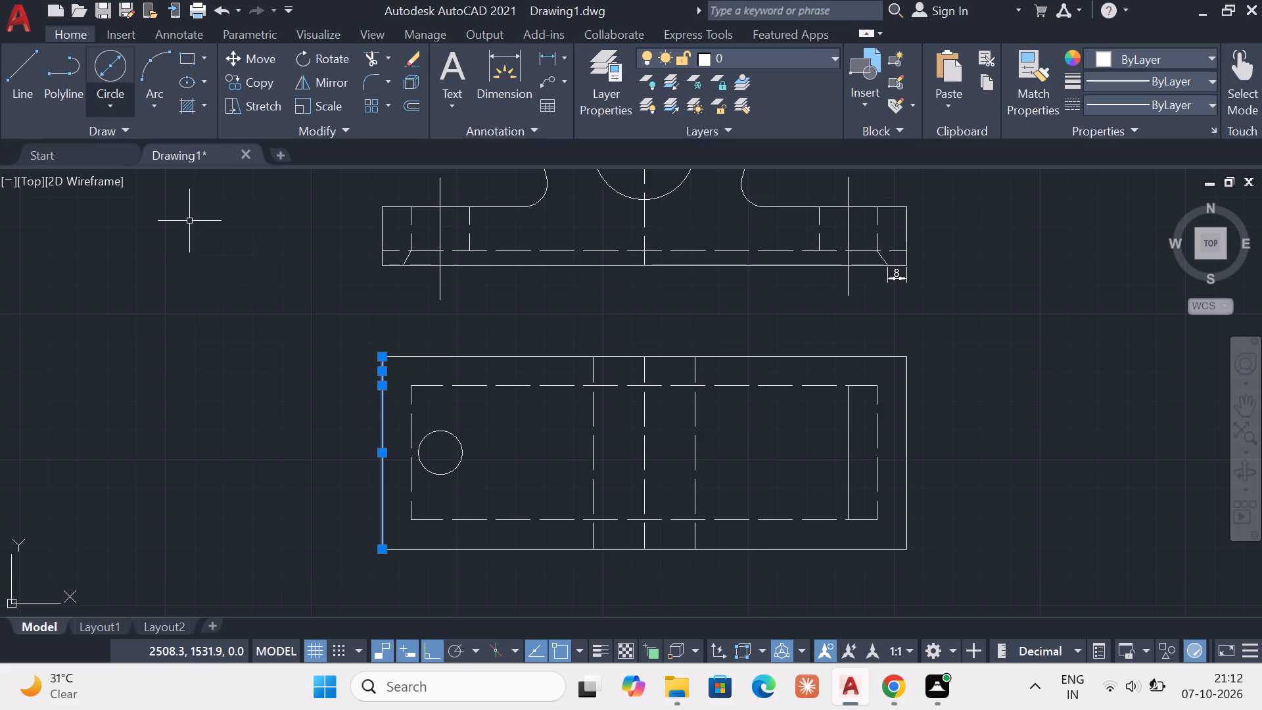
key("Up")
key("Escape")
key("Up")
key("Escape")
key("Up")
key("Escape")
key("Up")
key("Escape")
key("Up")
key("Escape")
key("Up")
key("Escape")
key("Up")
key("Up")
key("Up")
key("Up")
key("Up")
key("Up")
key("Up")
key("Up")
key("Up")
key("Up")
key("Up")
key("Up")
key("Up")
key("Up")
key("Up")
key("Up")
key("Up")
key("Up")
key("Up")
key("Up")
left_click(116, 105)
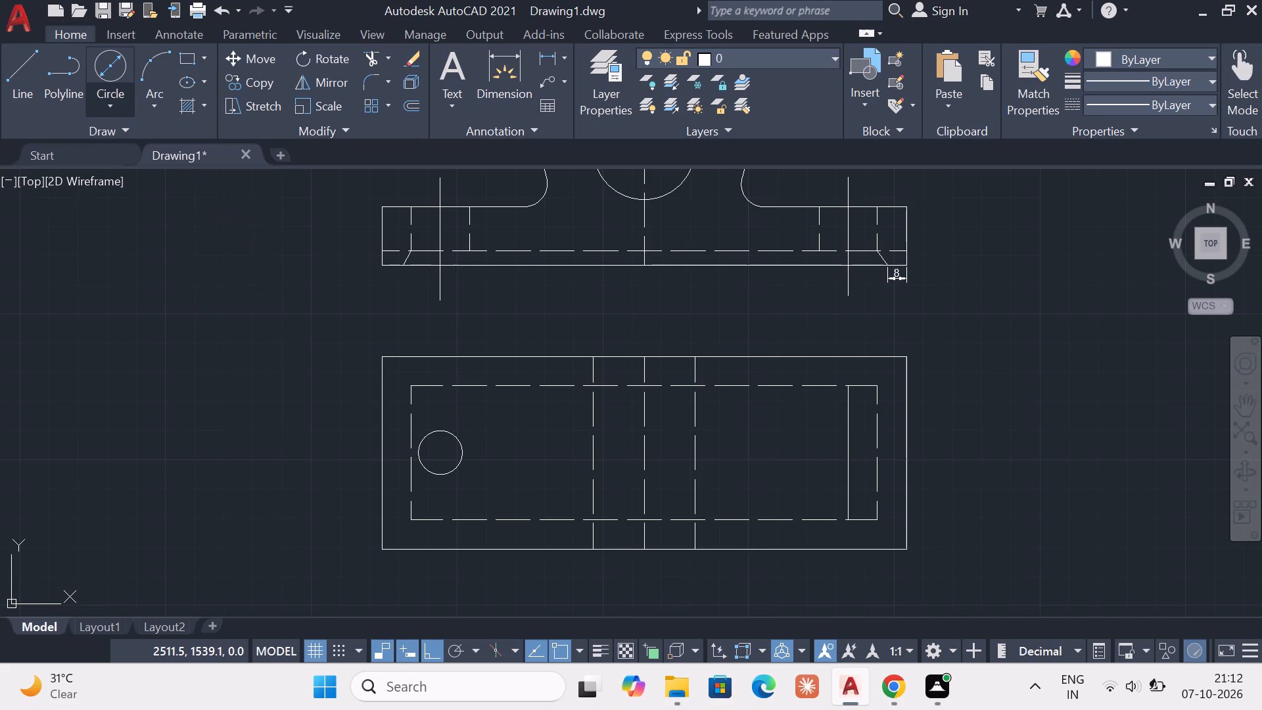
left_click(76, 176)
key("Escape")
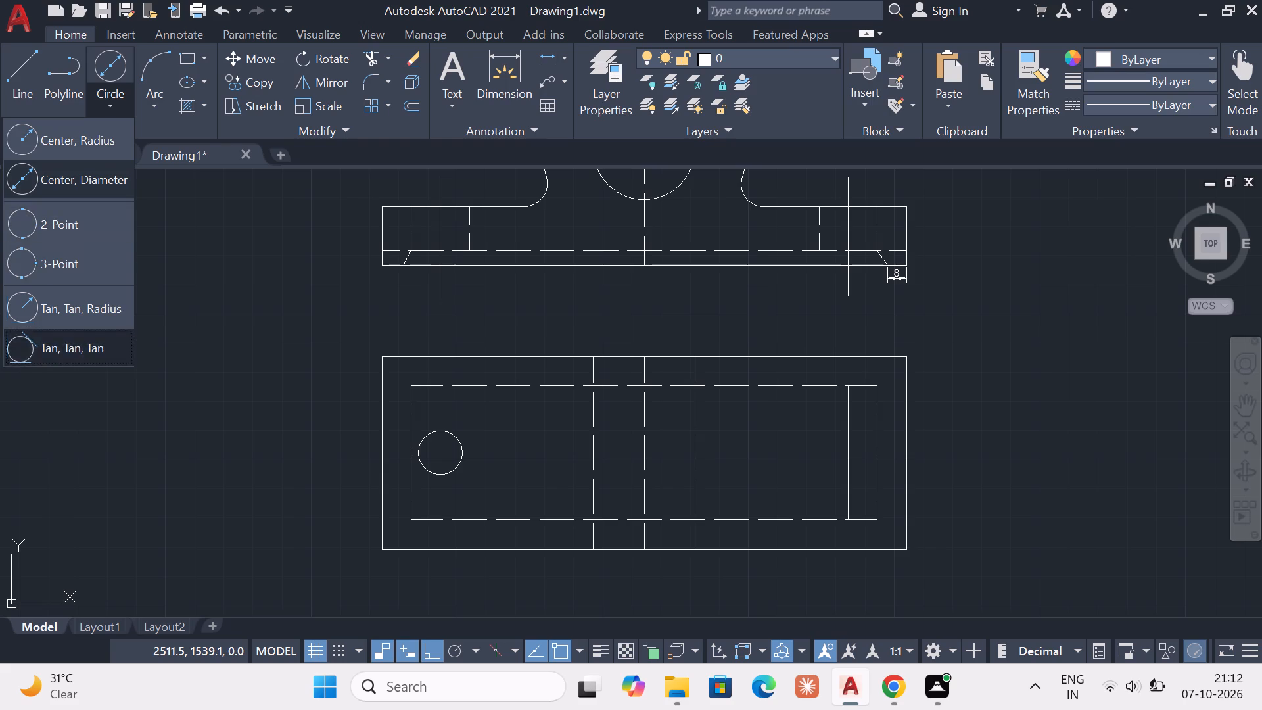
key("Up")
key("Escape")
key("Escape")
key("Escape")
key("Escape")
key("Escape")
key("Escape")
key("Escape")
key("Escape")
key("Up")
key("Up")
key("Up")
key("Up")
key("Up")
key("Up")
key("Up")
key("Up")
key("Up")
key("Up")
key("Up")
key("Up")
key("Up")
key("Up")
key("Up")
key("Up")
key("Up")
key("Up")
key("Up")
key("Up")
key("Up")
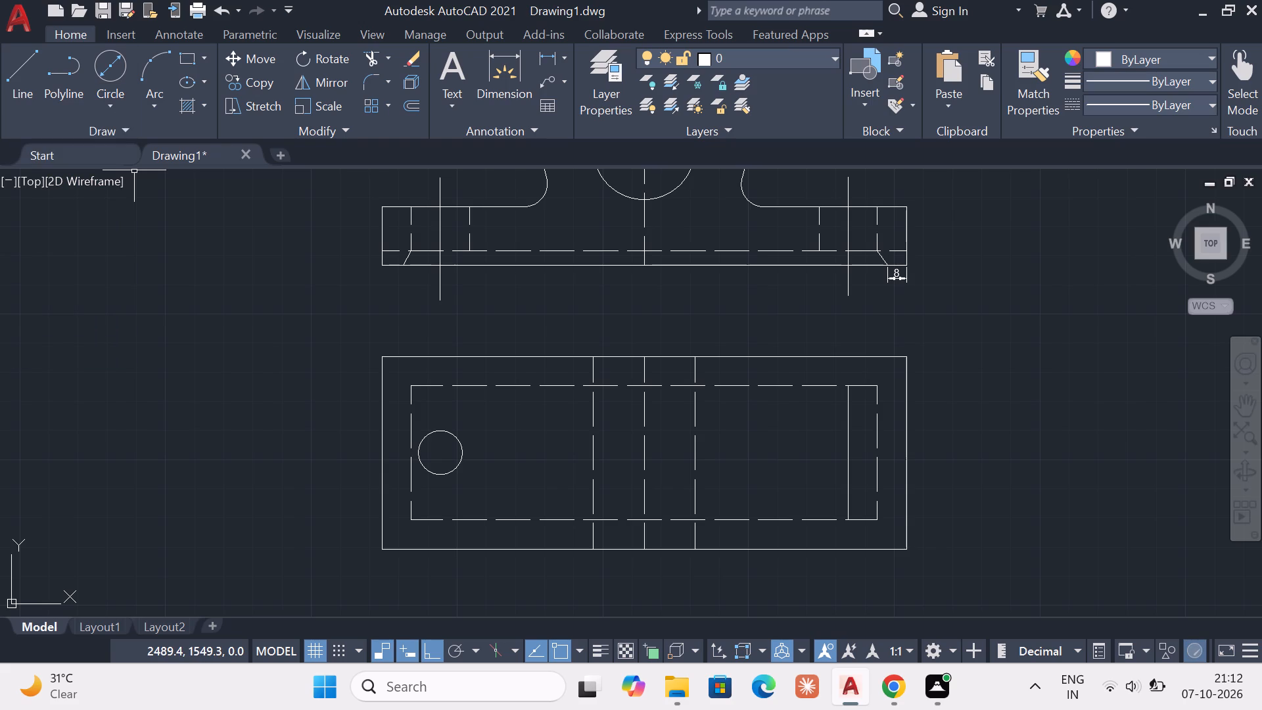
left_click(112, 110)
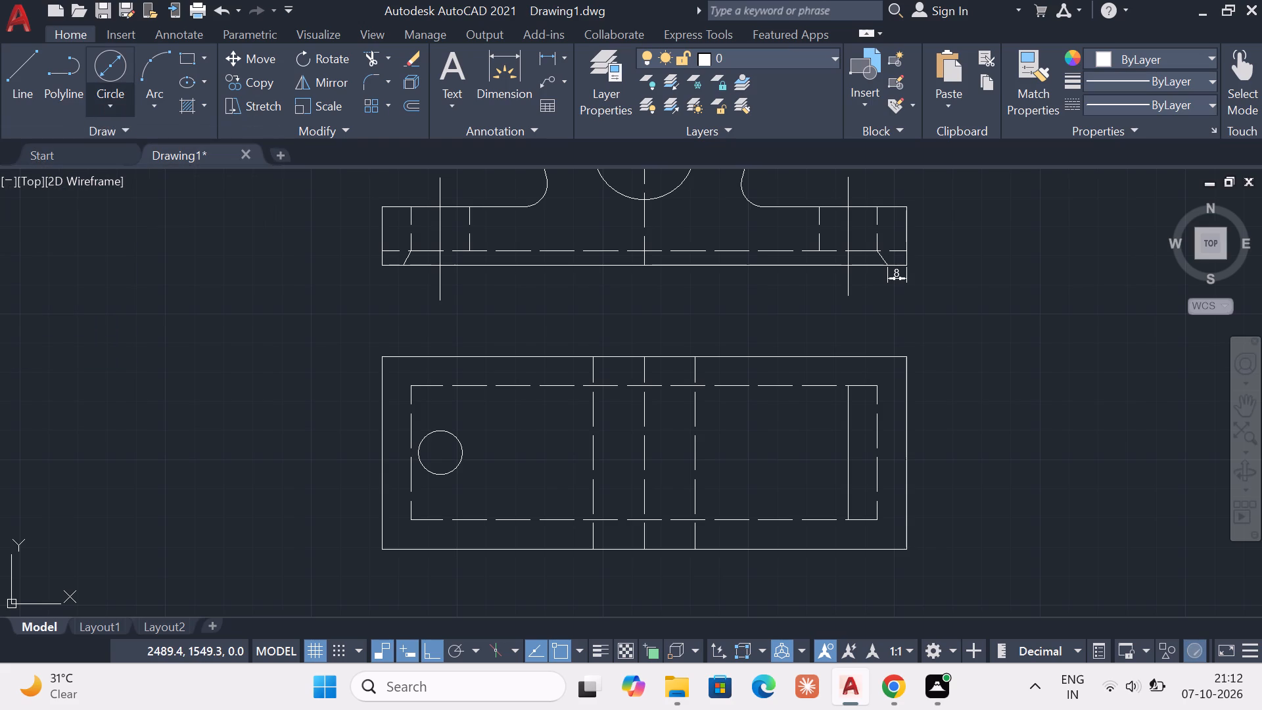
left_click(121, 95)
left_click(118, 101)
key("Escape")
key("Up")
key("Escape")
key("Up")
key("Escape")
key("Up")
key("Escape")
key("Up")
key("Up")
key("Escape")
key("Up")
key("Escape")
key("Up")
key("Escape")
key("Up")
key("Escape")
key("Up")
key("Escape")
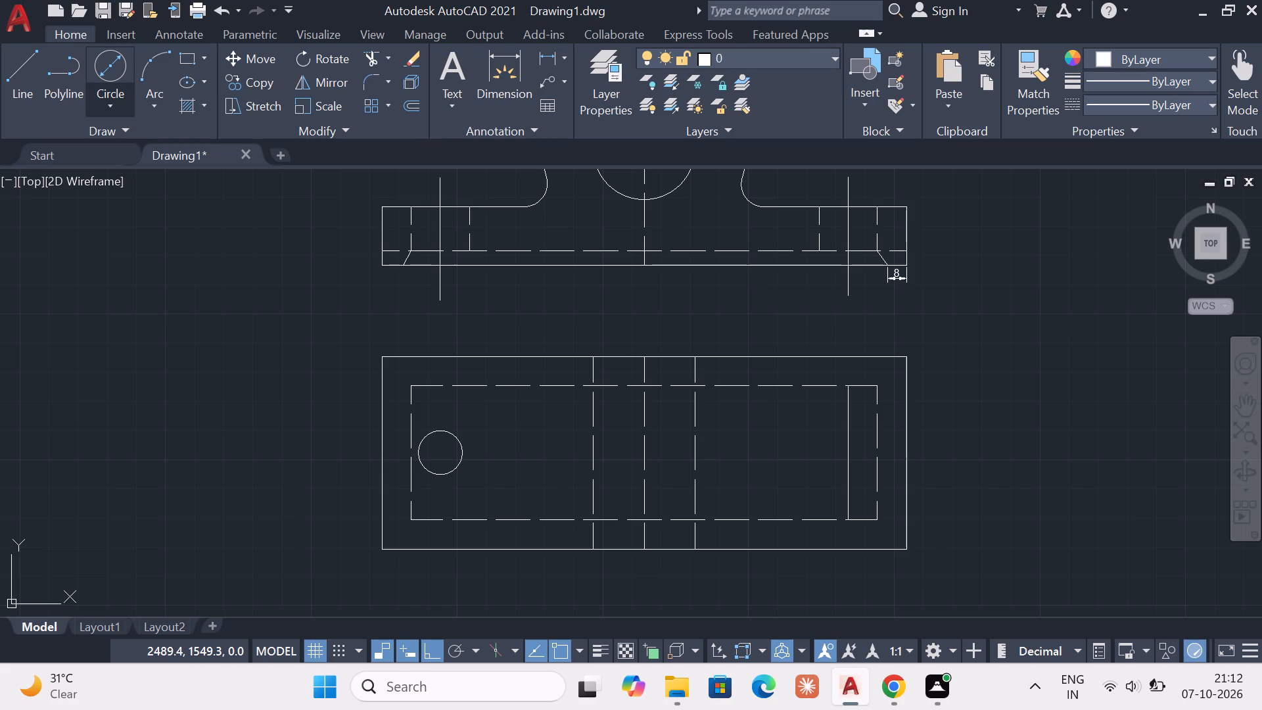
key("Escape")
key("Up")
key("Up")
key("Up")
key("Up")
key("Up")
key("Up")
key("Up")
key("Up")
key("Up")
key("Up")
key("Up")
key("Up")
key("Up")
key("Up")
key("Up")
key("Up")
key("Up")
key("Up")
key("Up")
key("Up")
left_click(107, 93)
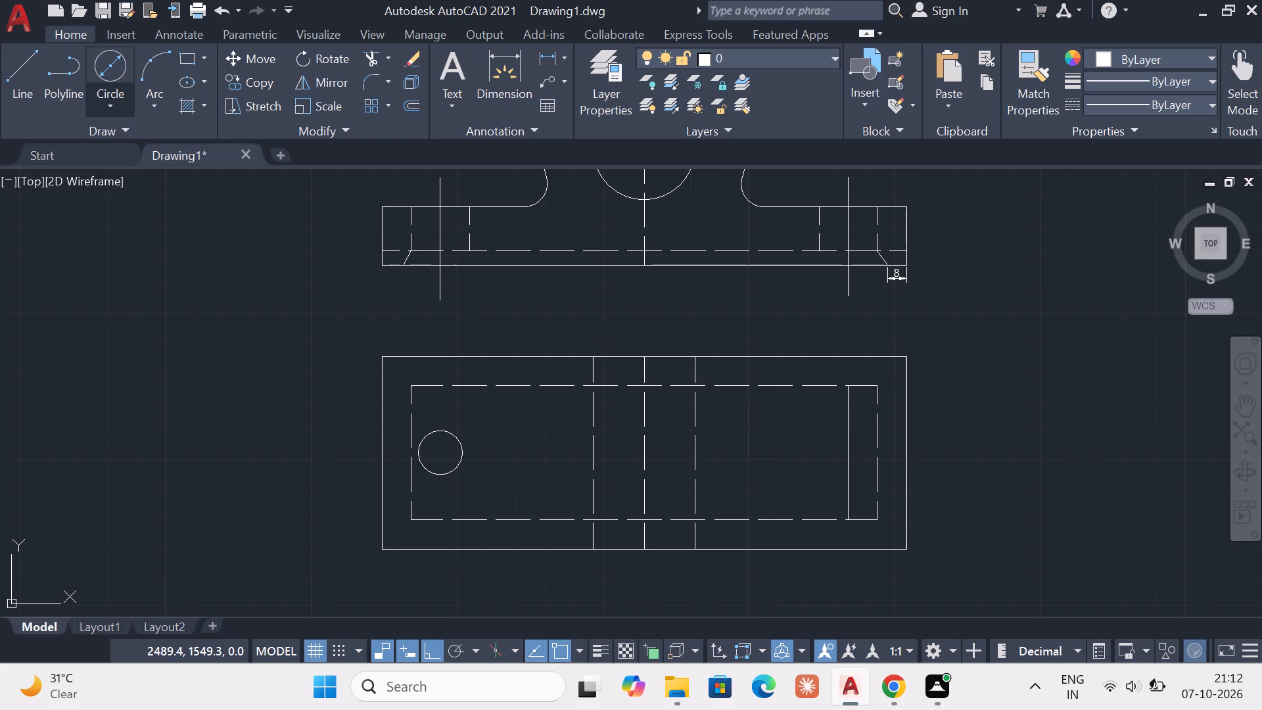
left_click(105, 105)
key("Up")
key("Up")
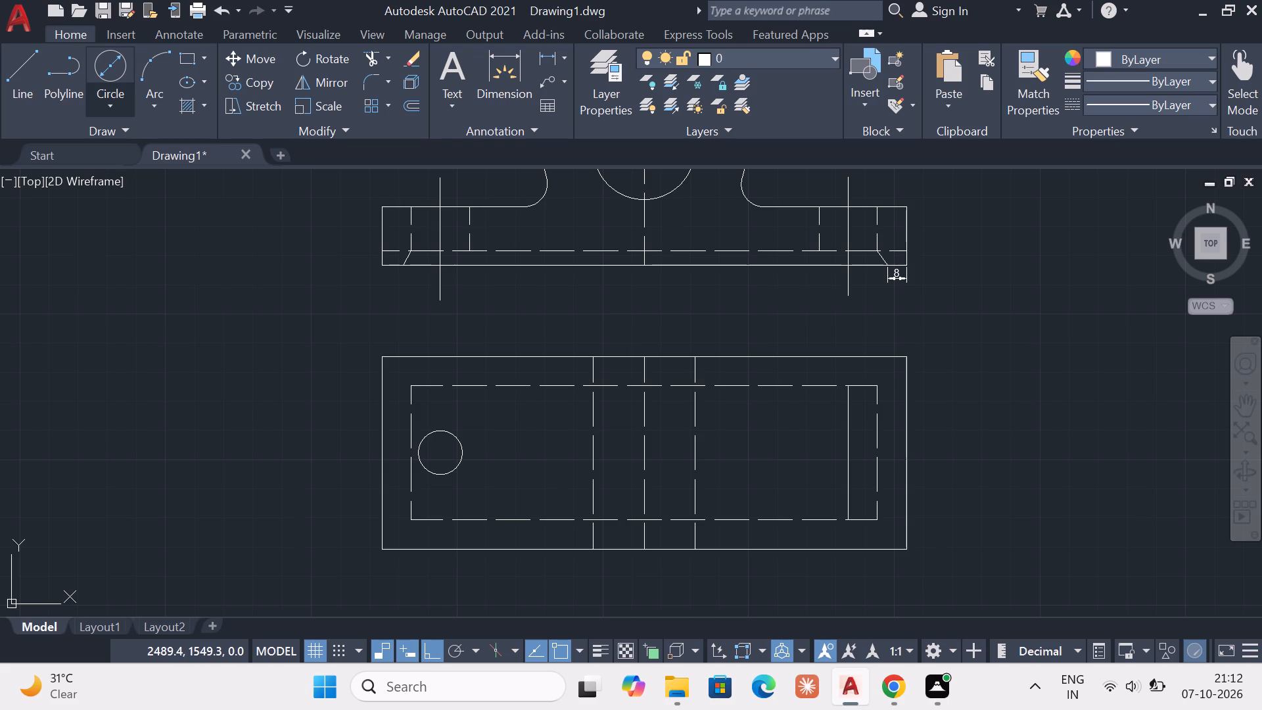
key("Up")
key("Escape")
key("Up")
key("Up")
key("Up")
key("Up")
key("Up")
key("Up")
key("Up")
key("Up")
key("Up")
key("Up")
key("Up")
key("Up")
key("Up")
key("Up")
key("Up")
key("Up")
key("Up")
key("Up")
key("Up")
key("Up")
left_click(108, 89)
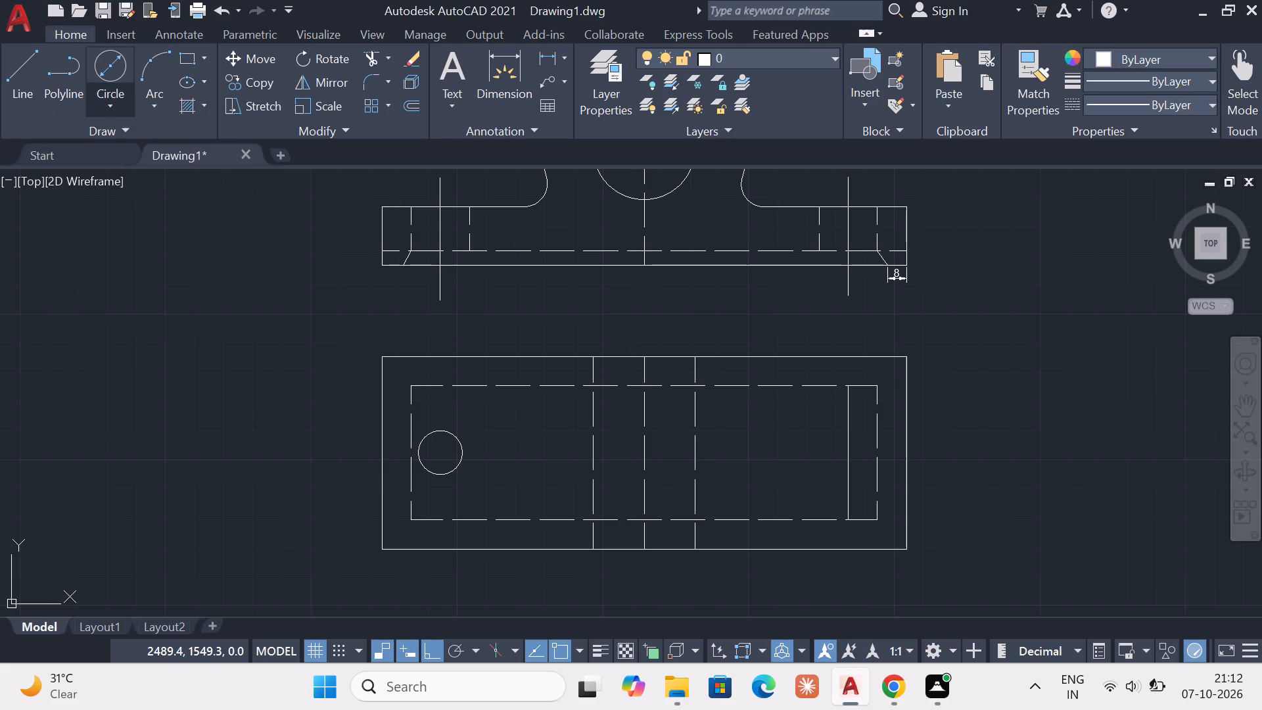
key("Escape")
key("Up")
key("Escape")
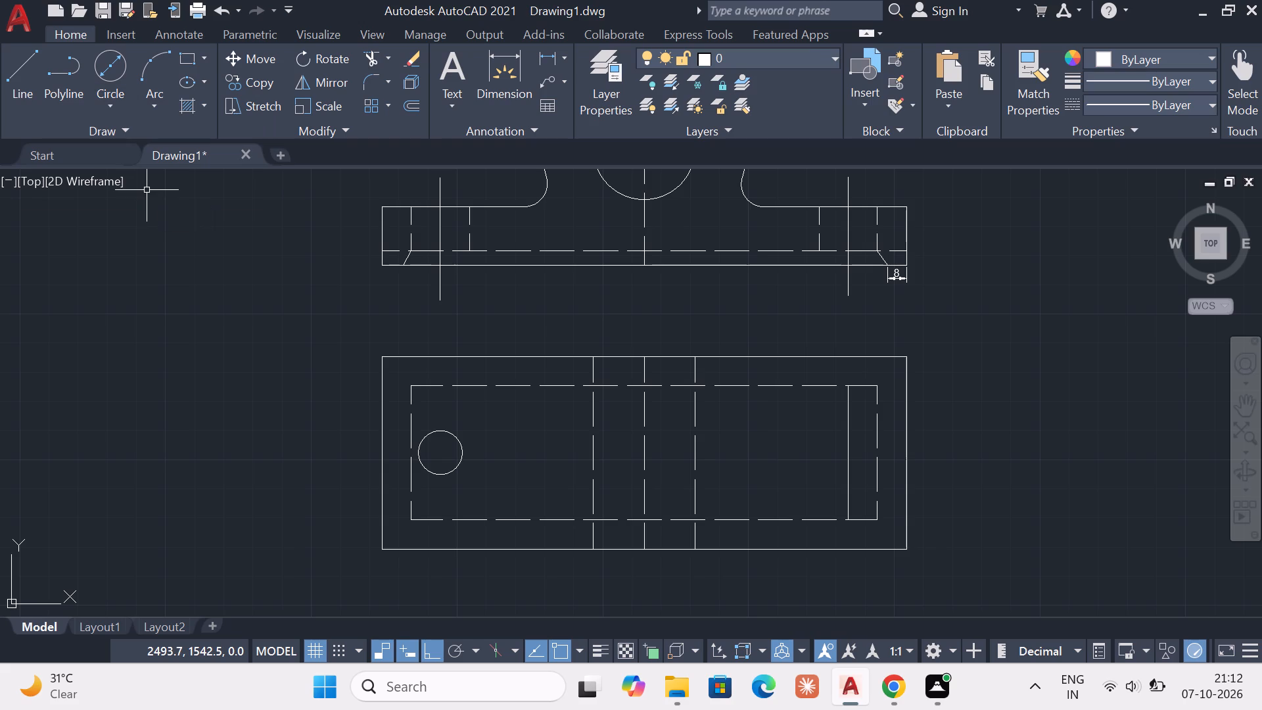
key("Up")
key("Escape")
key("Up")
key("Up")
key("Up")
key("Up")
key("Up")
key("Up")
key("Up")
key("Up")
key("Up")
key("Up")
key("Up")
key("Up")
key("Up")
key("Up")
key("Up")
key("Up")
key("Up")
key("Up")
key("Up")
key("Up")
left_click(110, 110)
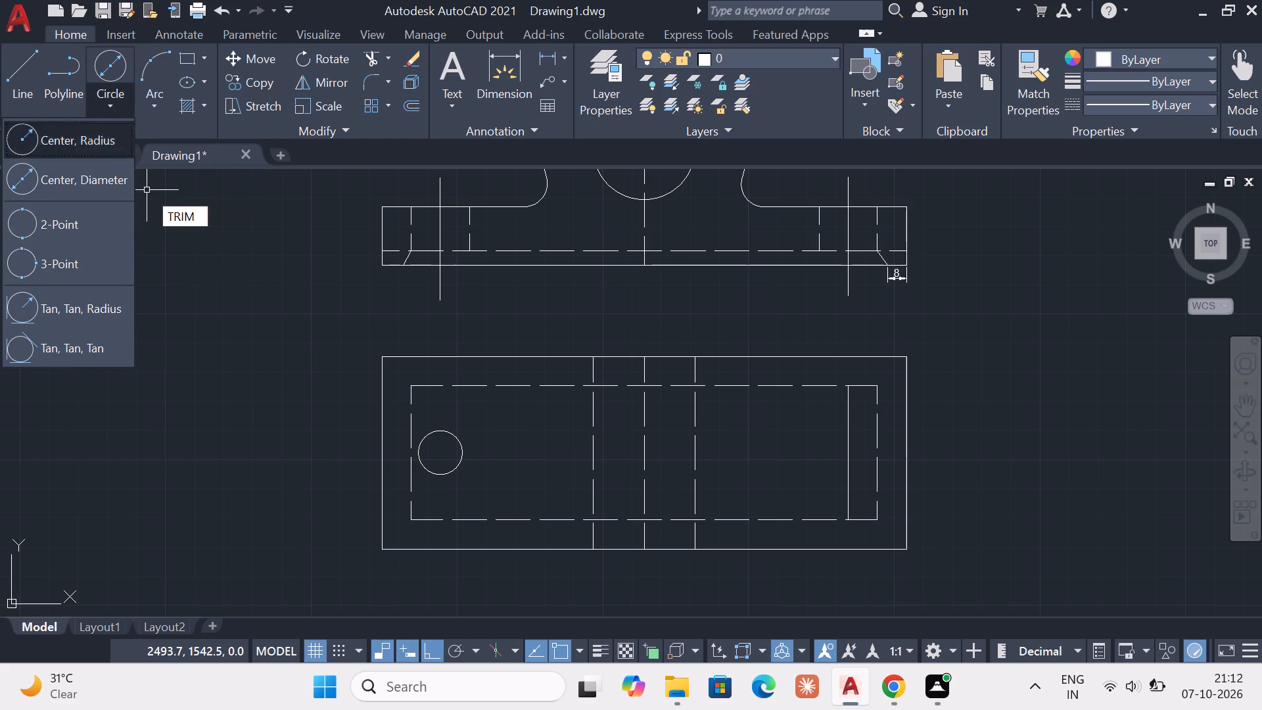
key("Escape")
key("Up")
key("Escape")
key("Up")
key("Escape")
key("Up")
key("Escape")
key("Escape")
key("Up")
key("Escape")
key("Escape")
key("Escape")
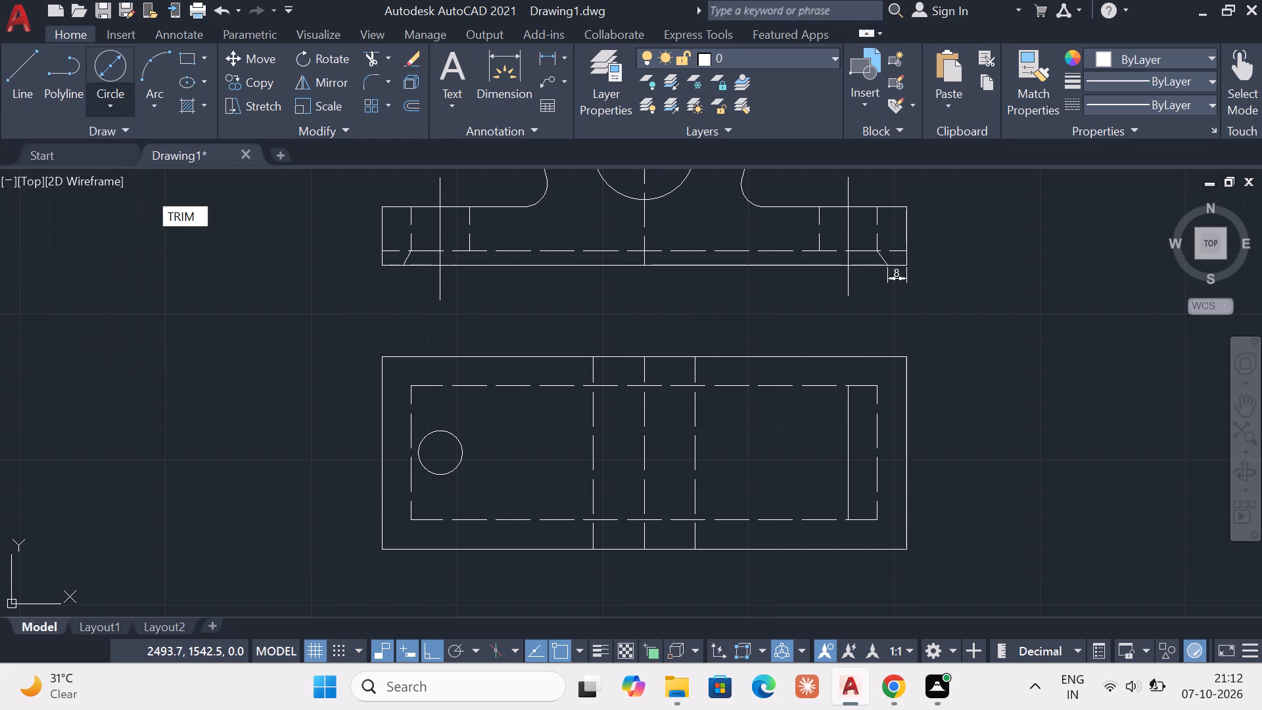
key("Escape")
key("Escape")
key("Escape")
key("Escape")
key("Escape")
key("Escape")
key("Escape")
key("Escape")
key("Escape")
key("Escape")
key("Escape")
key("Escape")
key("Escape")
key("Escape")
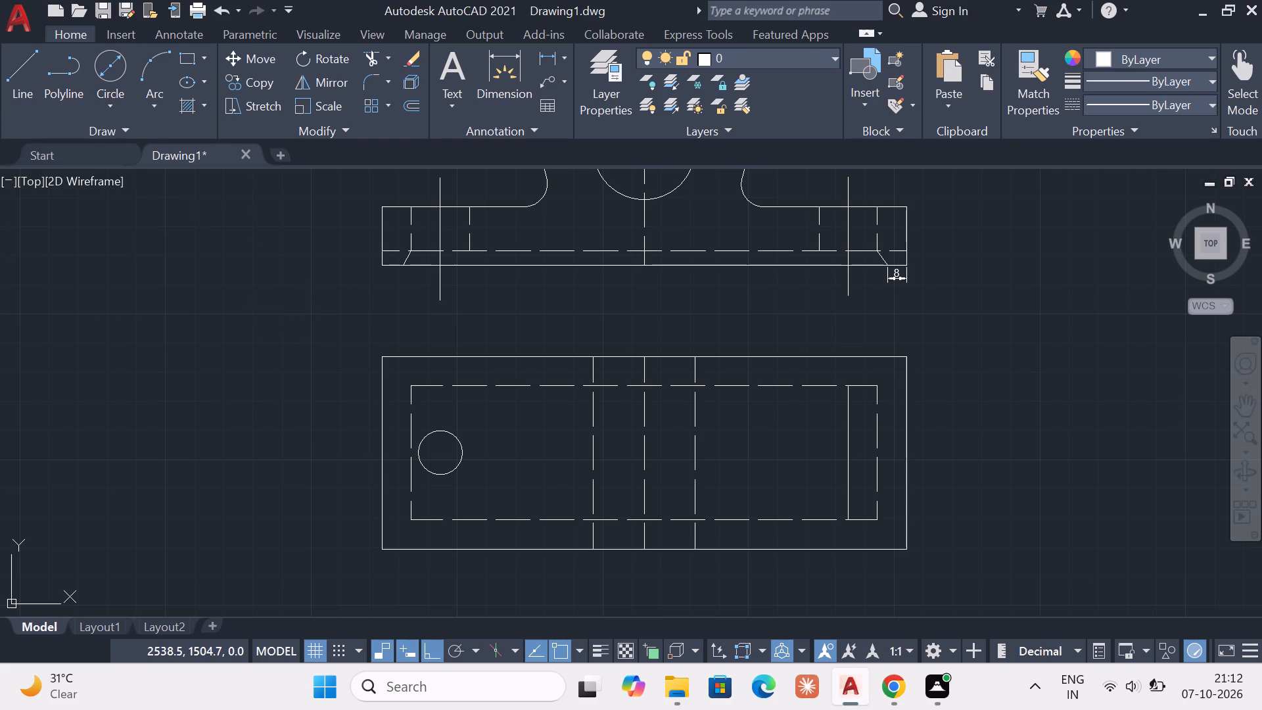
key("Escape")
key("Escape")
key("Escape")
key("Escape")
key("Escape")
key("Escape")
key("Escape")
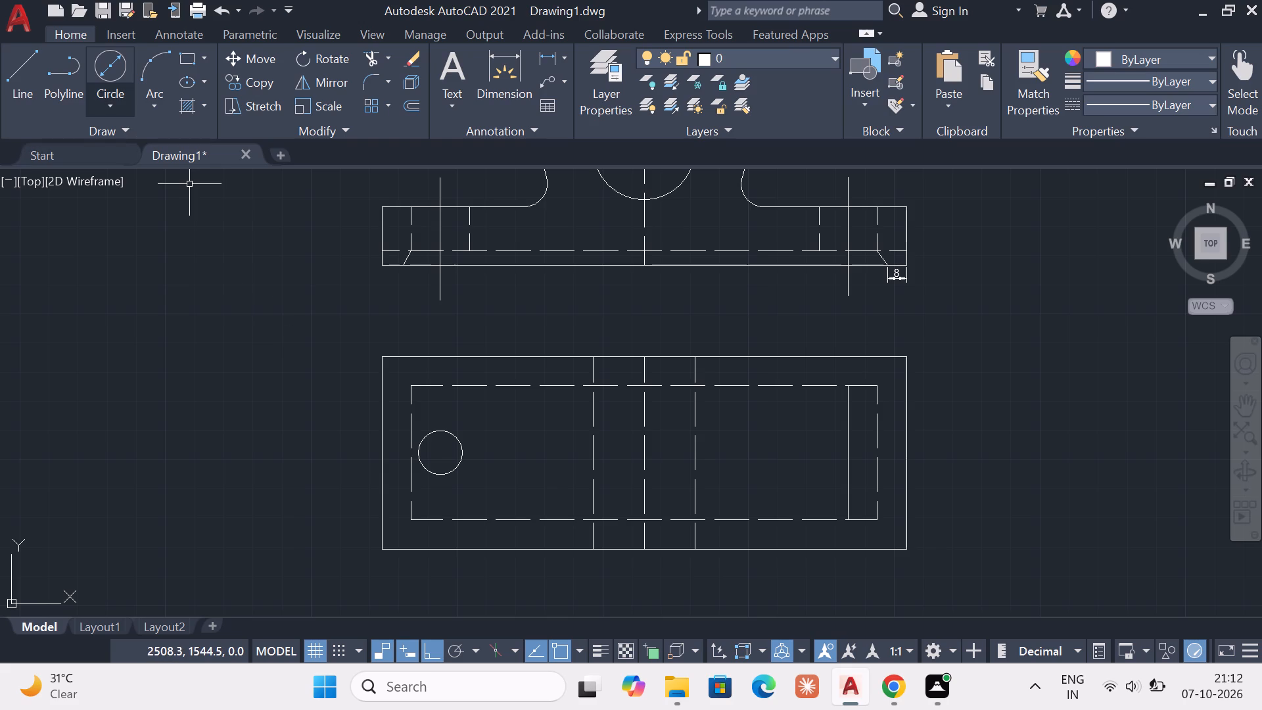
Draw a circle of diameter 15 centred on the midpoint of the right projection line in the second view.
left_click(105, 114)
left_click(99, 177)
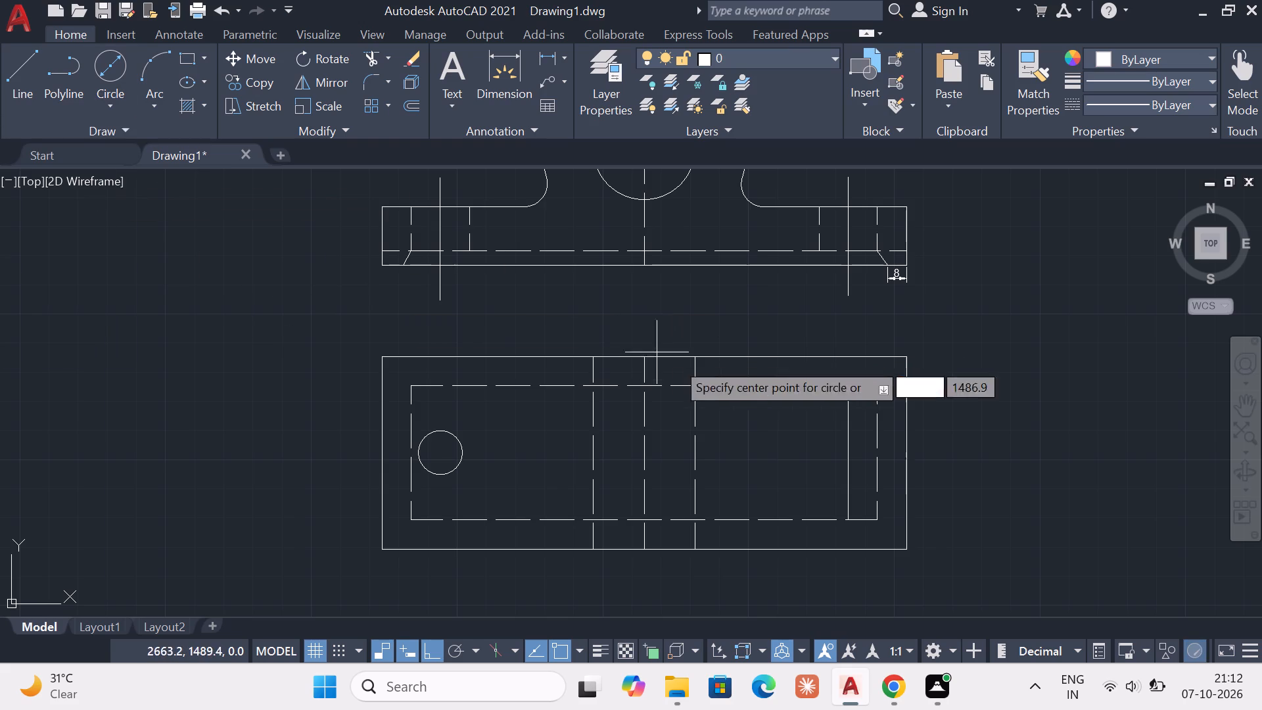
left_click(847, 454)
type("15")
key("Return")
key("grave")
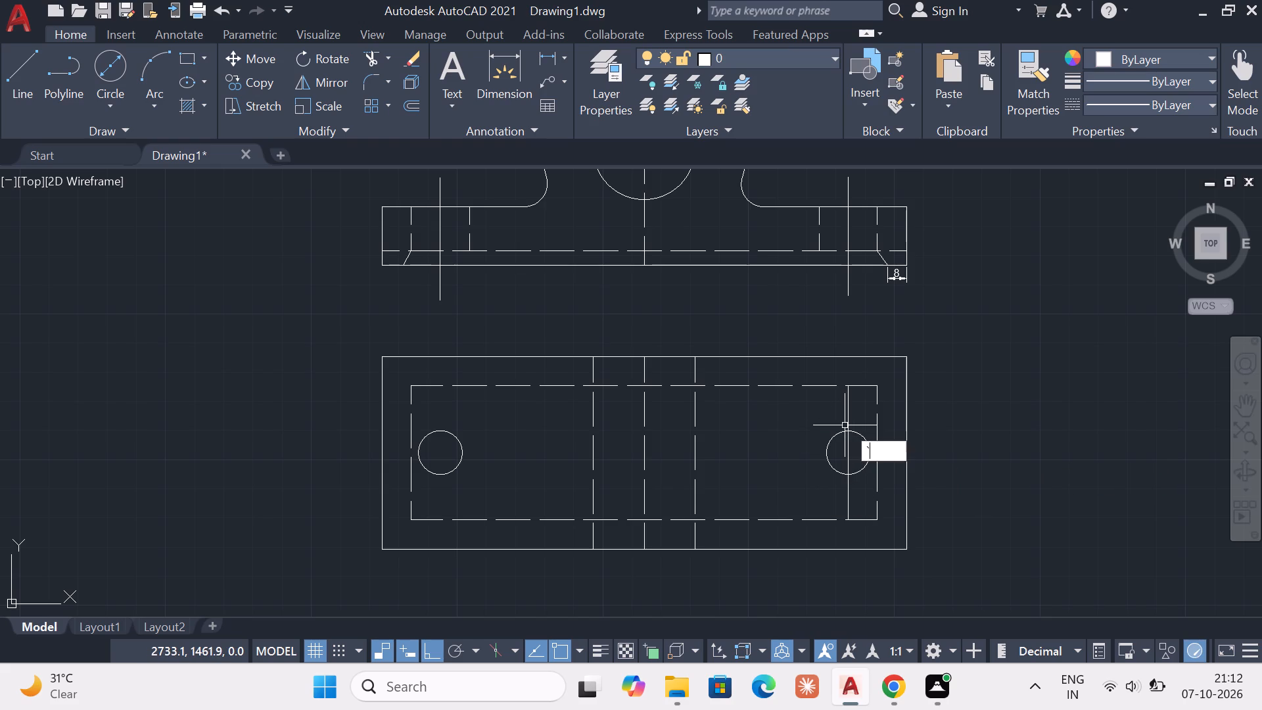
key("Escape")
key("Escape")
key("Escape")
Delete the vertical projection line running through the right circle in the second view.
left_click(845, 412)
key("Escape")
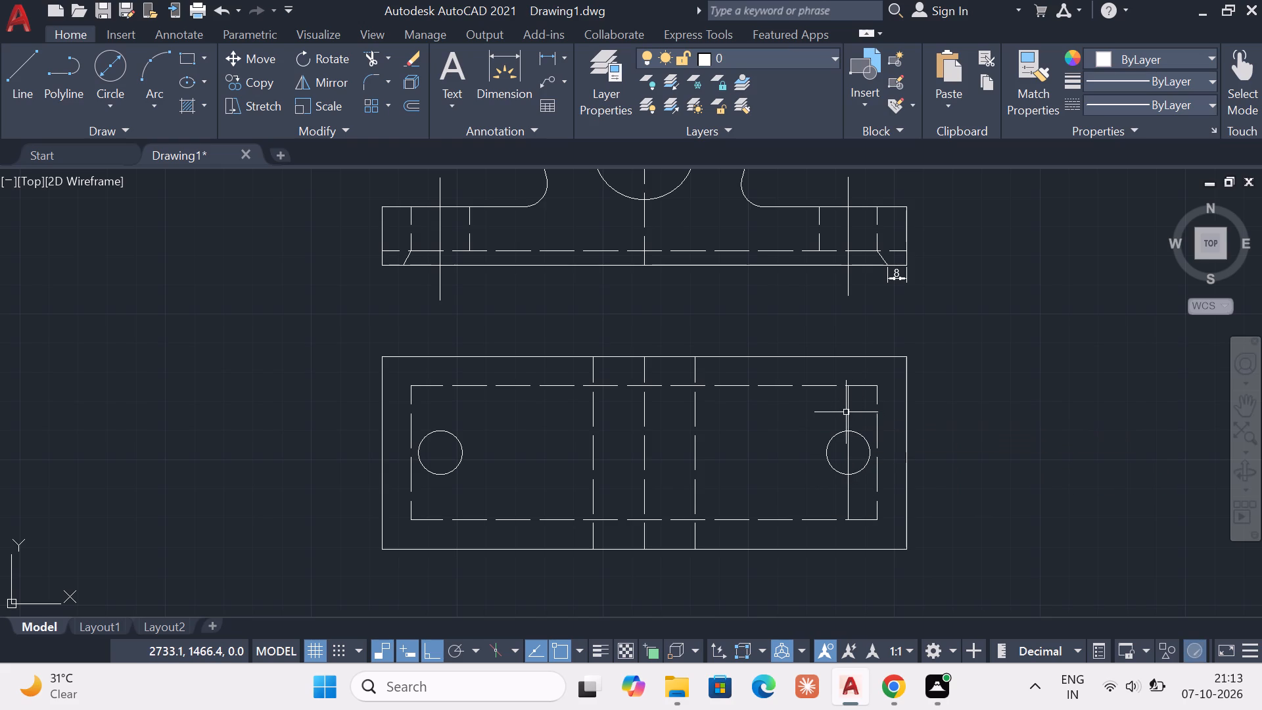
left_click(847, 412)
key("Delete")
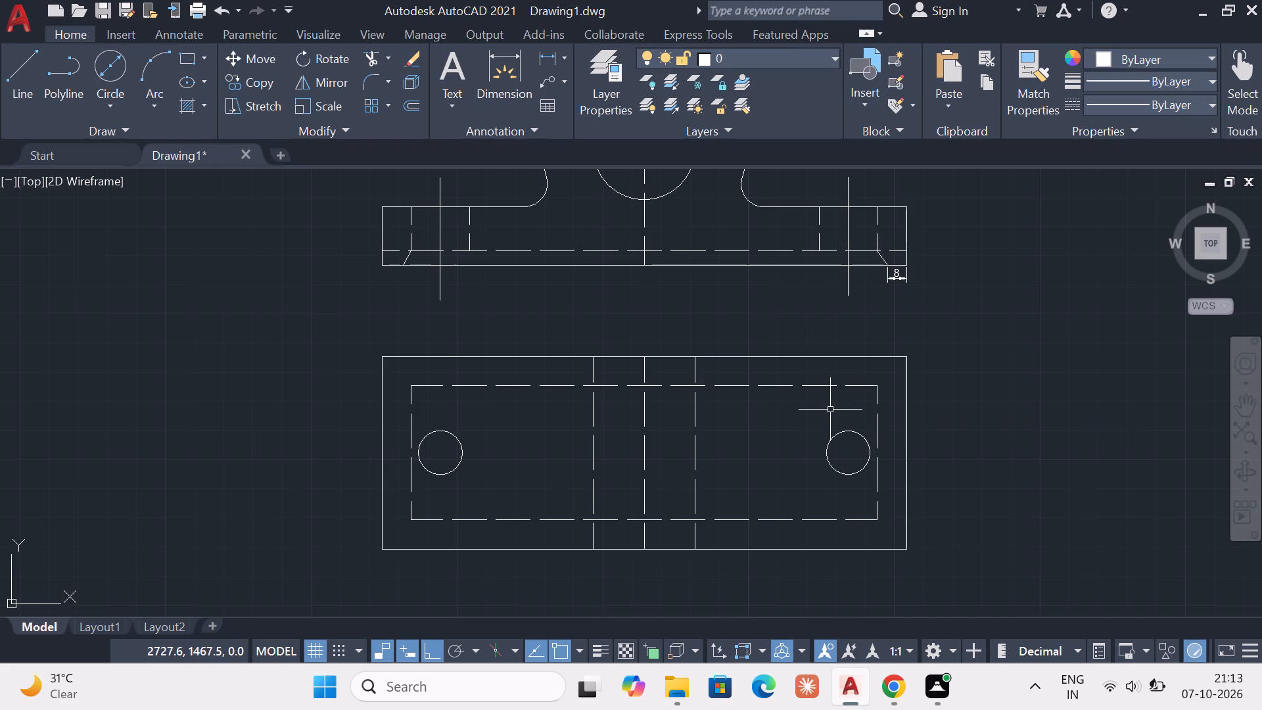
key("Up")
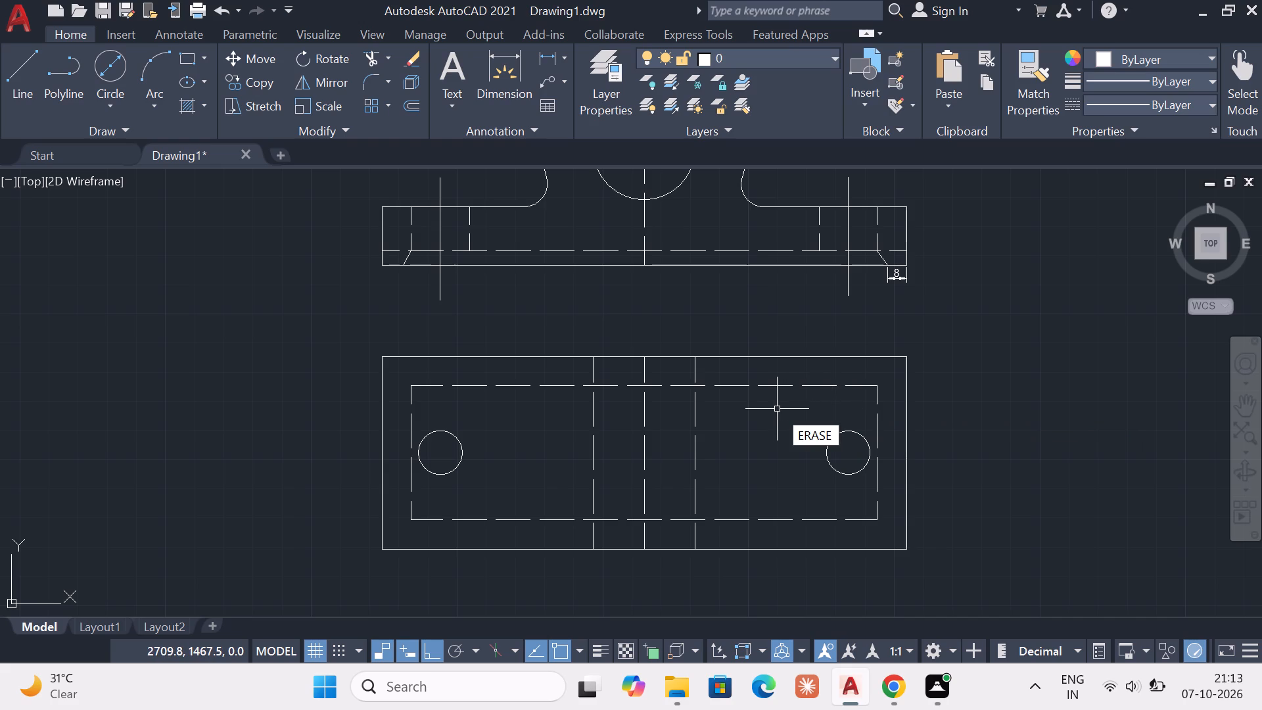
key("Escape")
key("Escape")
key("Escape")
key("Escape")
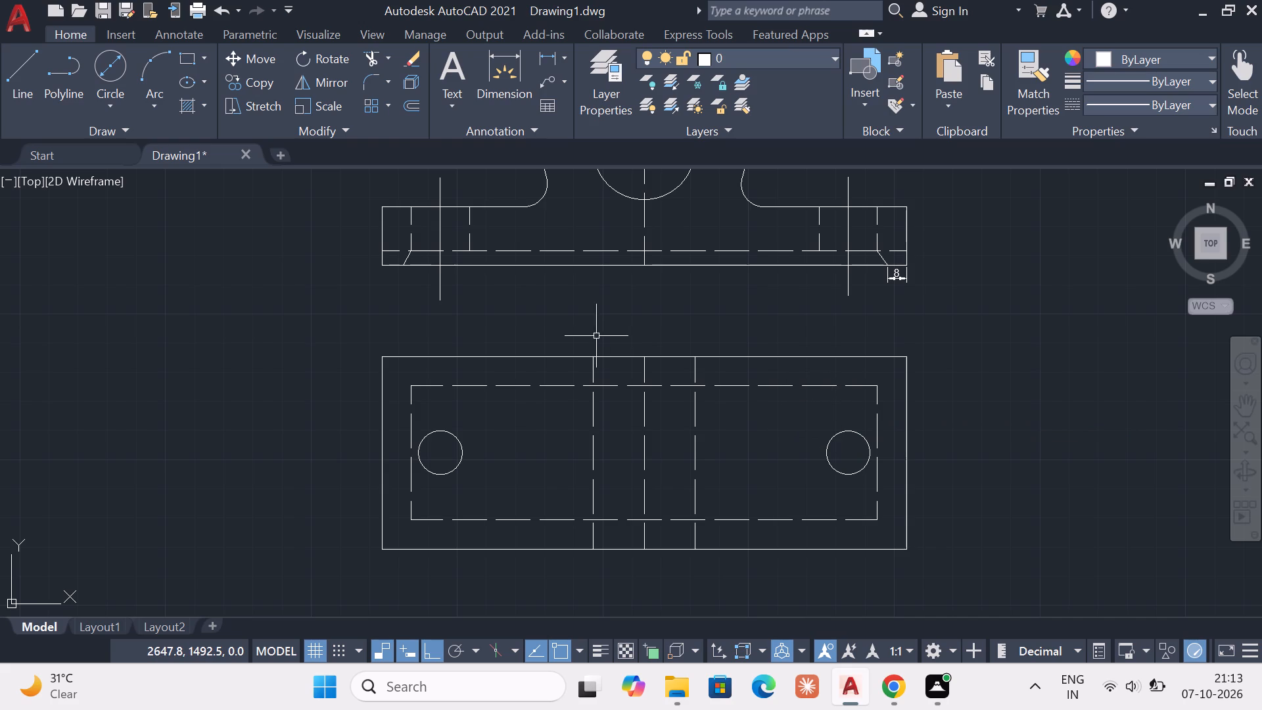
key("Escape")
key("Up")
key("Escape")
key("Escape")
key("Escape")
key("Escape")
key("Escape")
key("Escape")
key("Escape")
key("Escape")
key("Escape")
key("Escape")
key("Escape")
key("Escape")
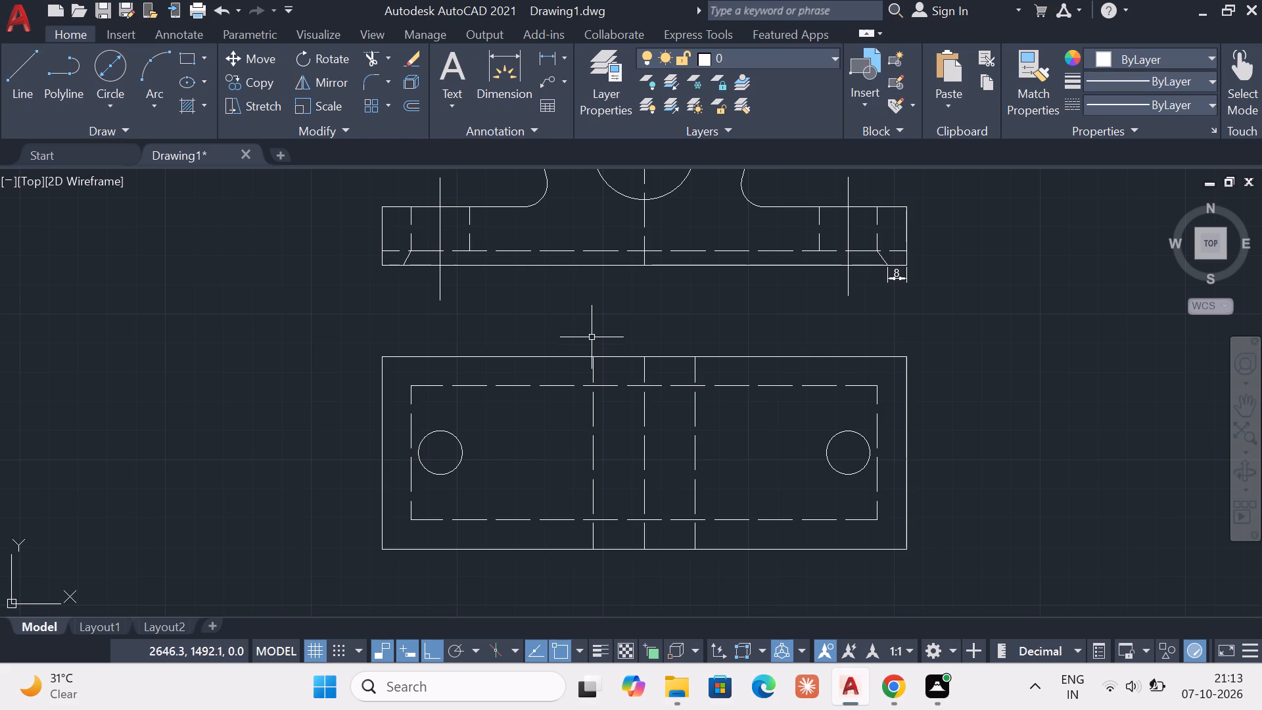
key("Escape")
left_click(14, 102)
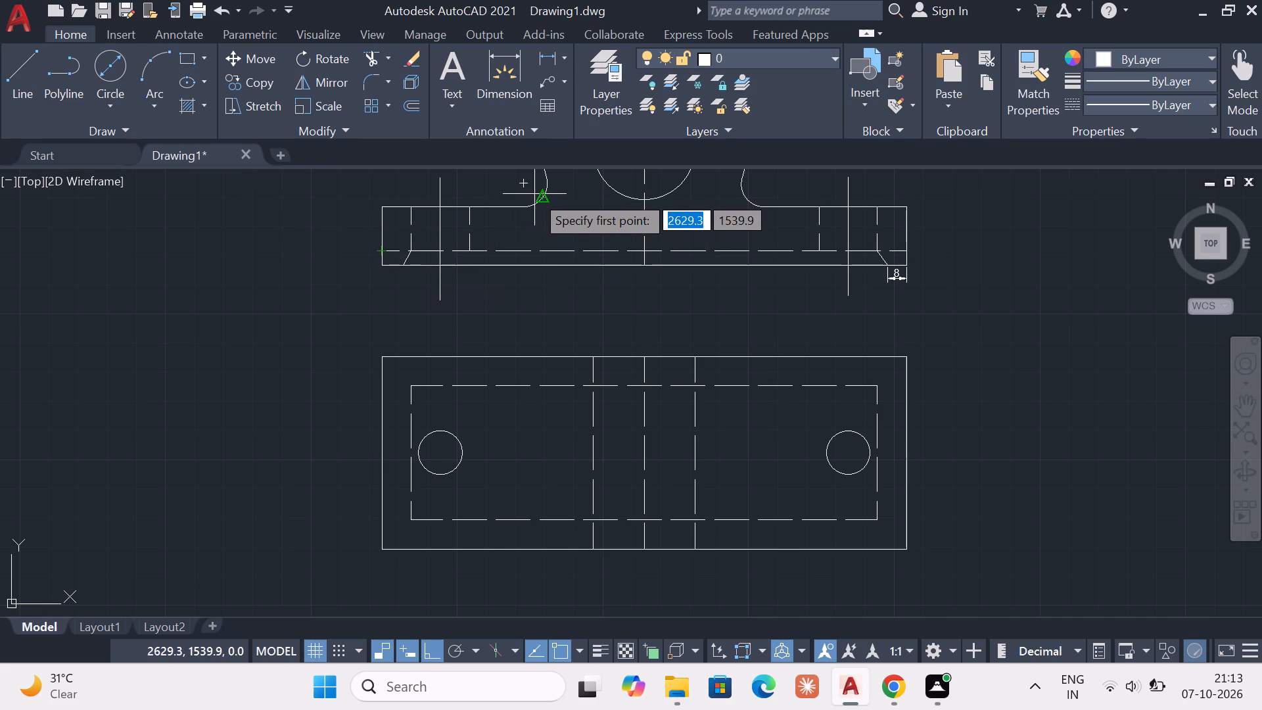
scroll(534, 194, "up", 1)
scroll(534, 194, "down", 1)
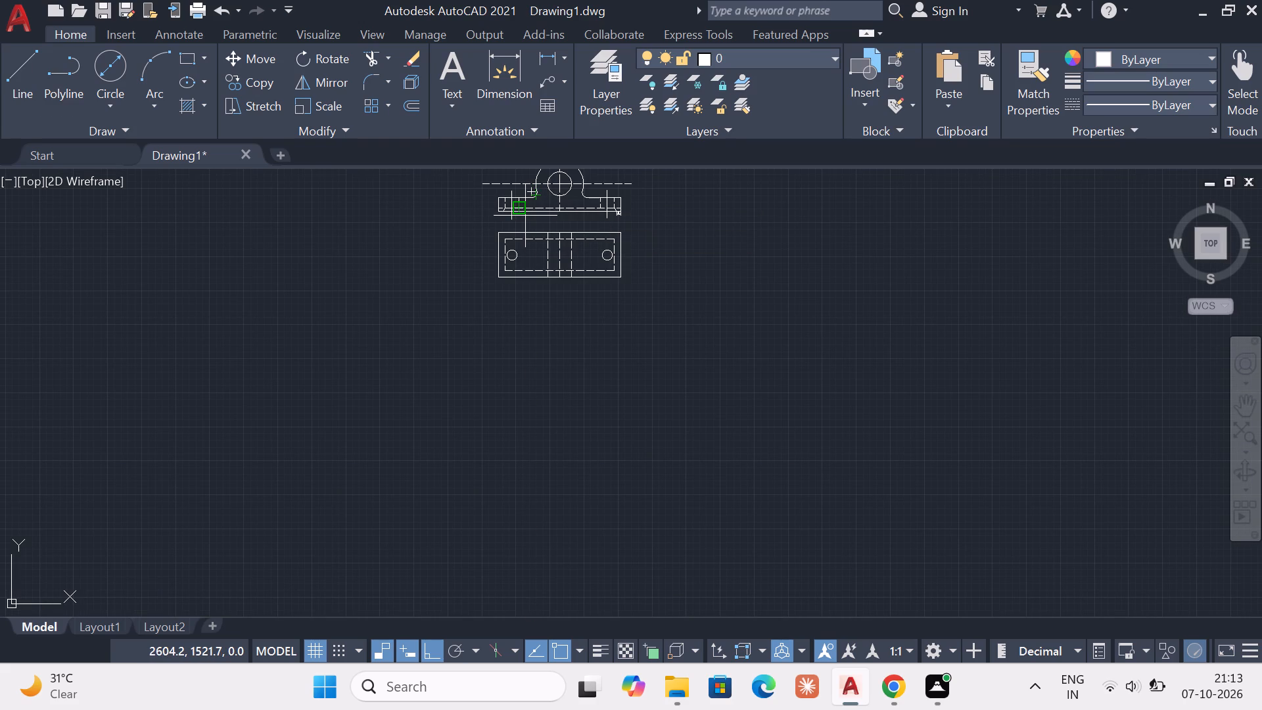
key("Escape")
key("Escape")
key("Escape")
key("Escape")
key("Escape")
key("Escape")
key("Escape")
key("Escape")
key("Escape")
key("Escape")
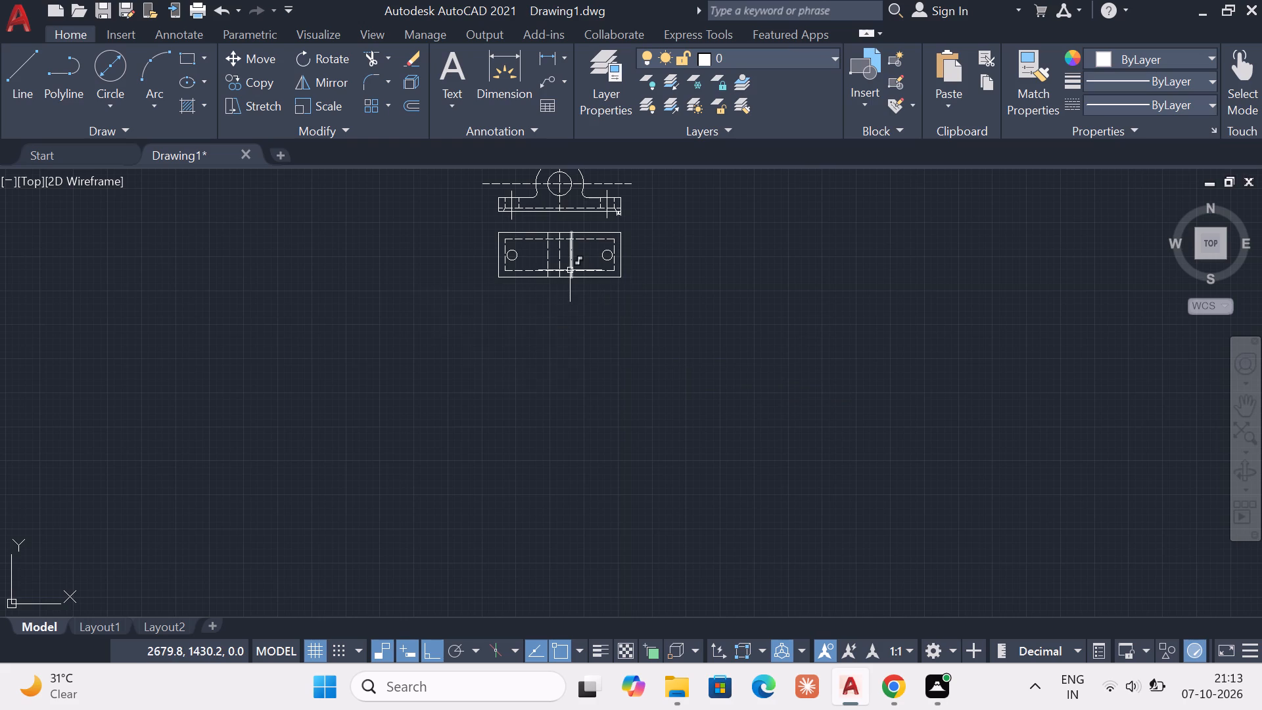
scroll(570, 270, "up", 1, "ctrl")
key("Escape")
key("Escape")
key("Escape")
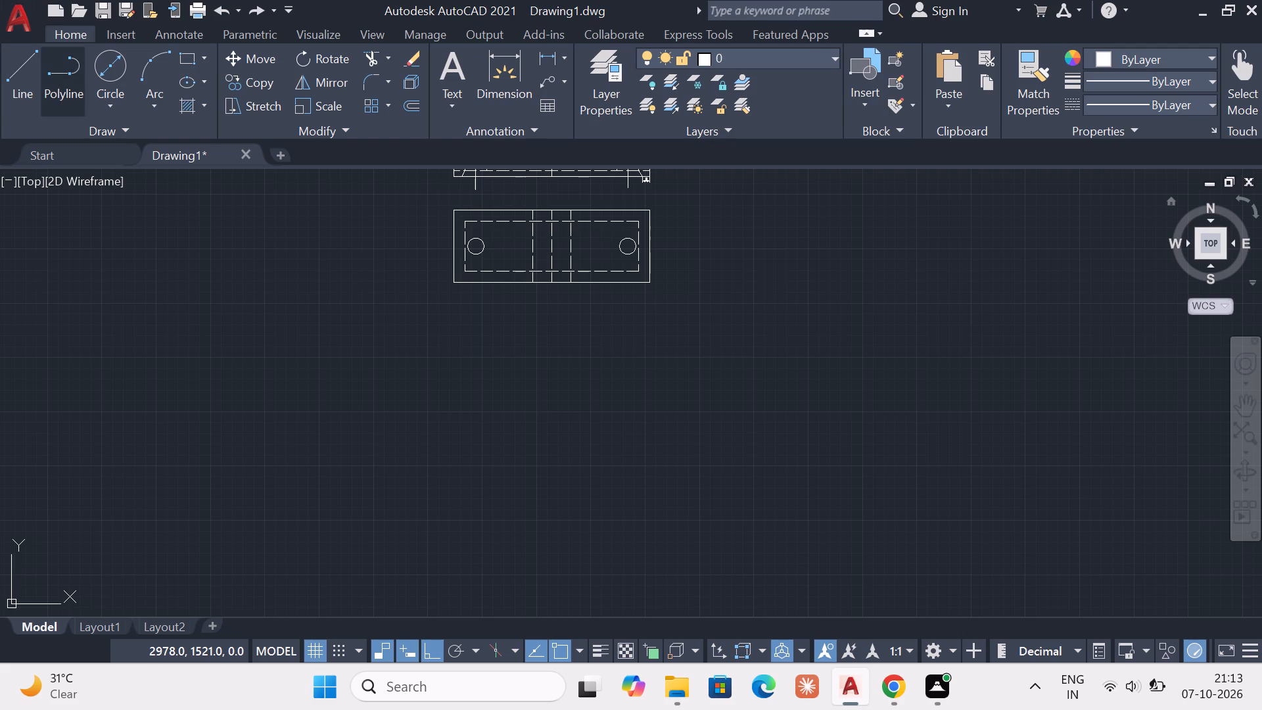
Draw a vertical line from the top of the fillet on the boss's left side down to the second view's bottom edge.
left_click(28, 87)
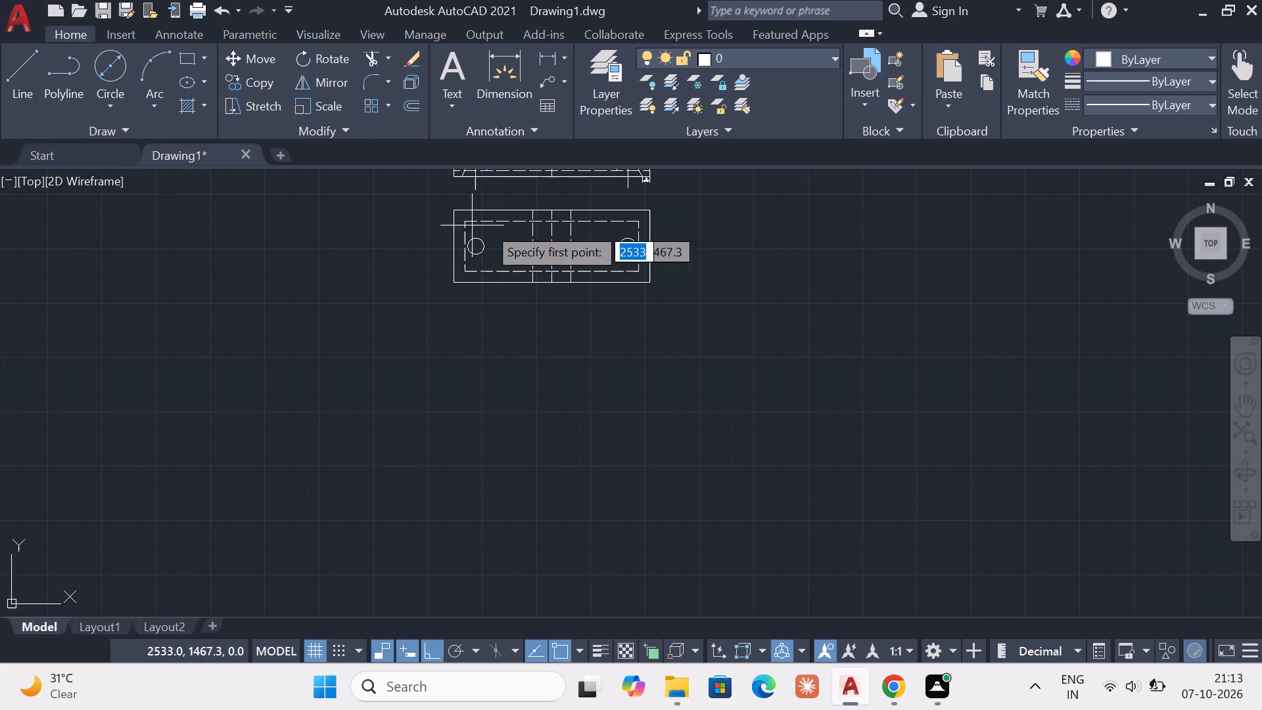
middle_click_drag(530, 212, 542, 305)
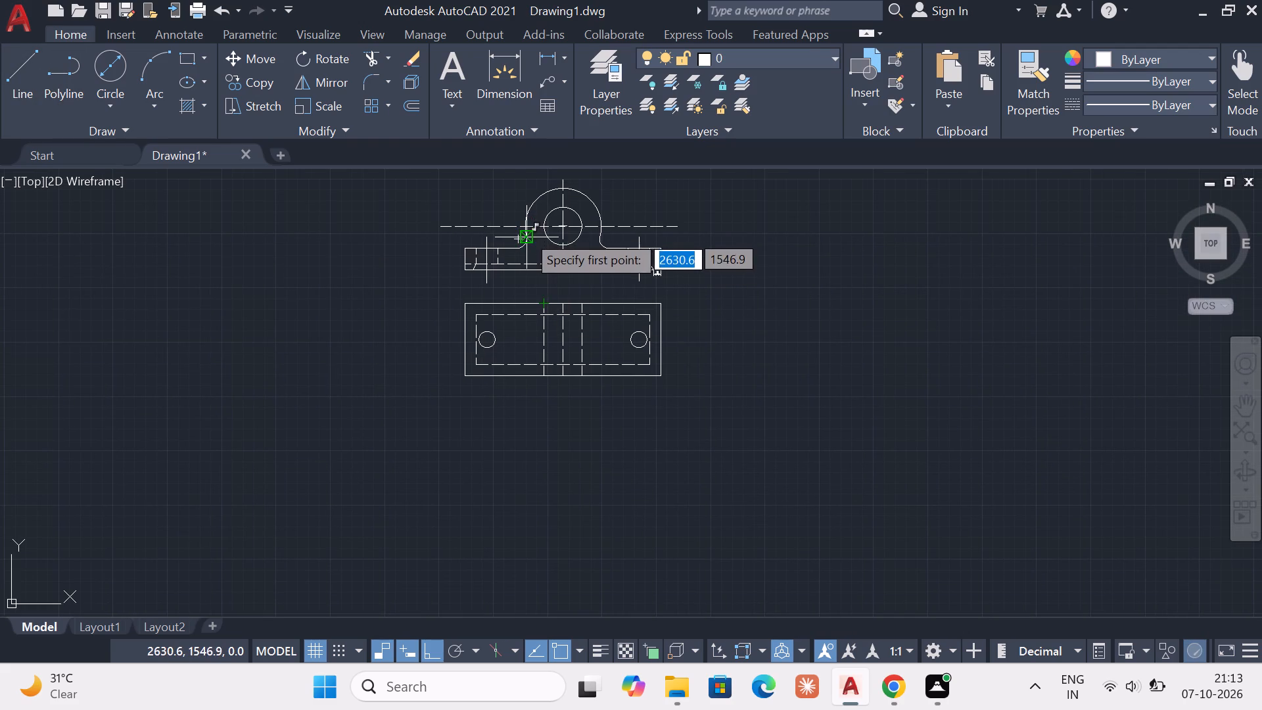
left_click(528, 241)
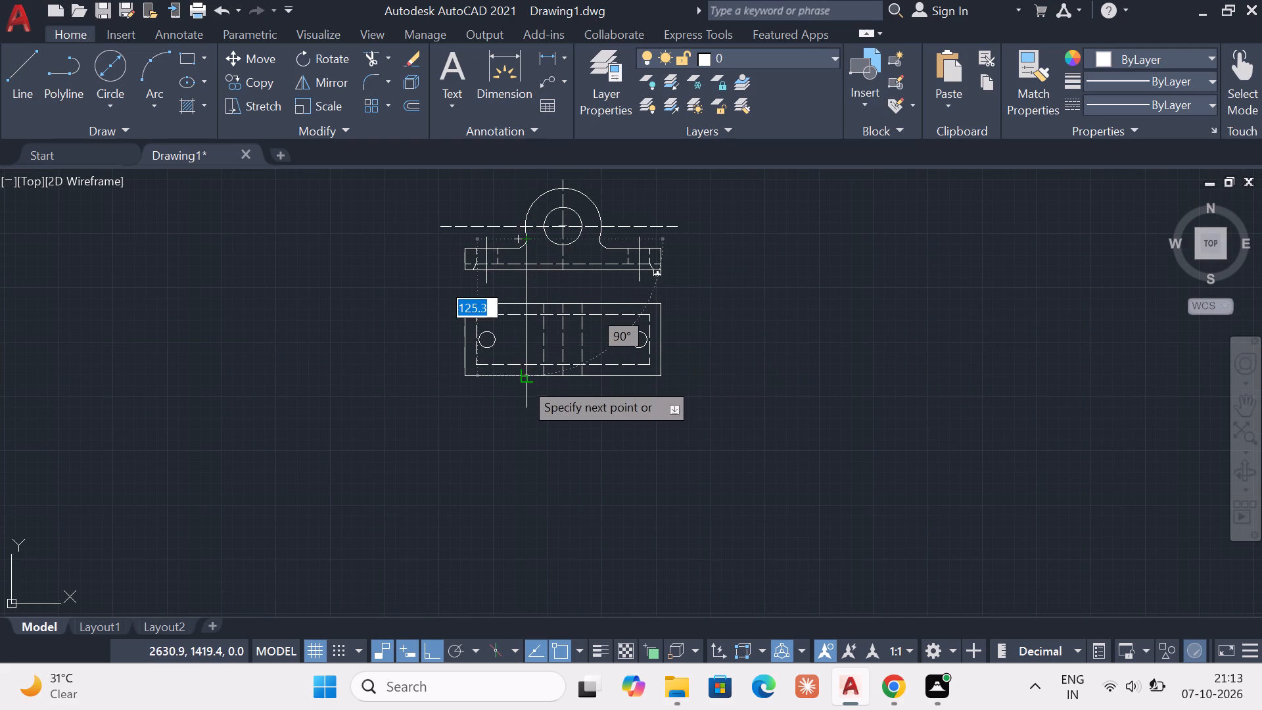
left_click(523, 382)
key("Escape")
key("Escape")
key("Escape")
Draw a vertical line about 143.5 long from the top of the boss's right fillet down past the second view's bottom edge.
key("space")
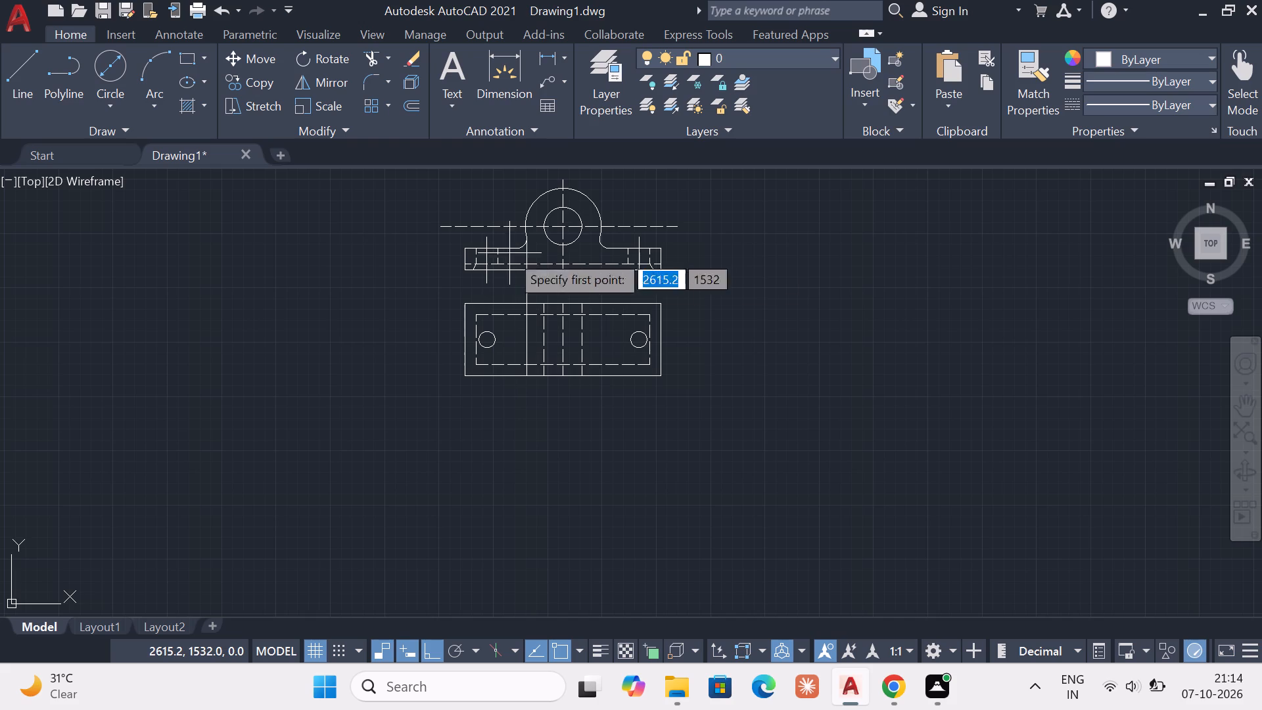
left_click(603, 231)
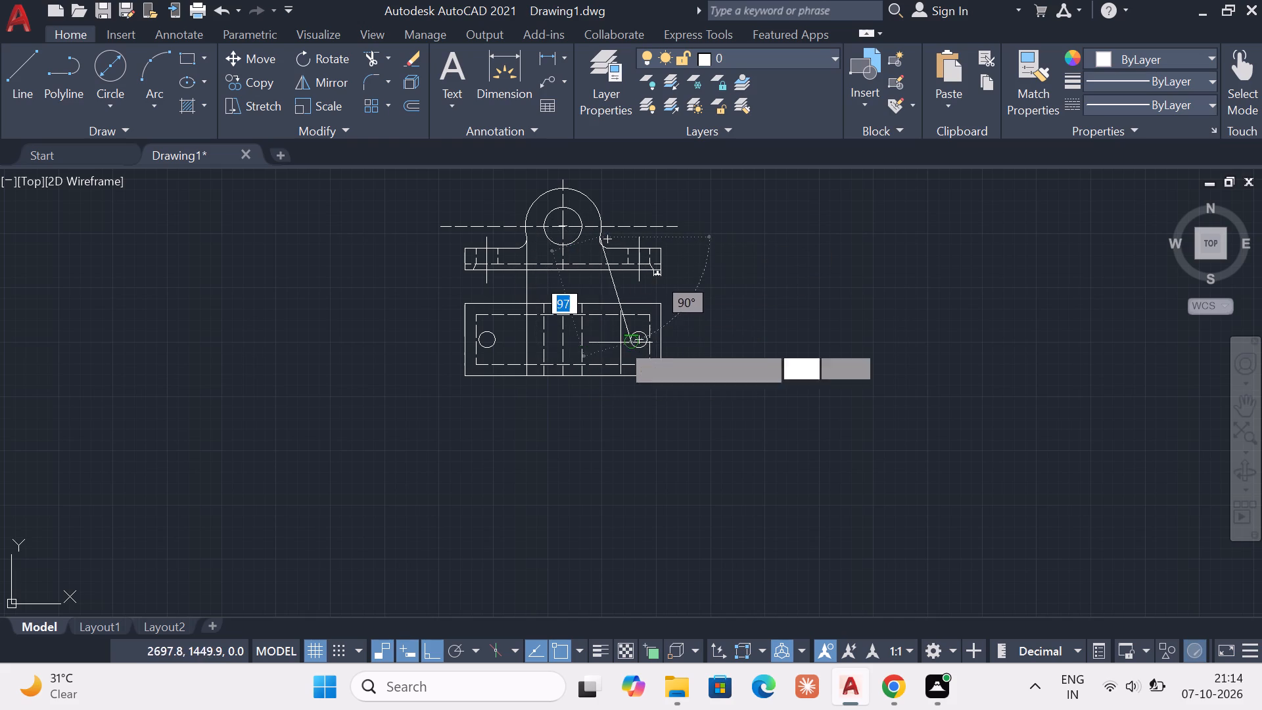
left_click(600, 393)
key("Escape")
key("Escape")
key("Escape")
key("Escape")
Trim the two boss projection lines between the views, and the left one above the base's dashed line in the upper view.
type("tr")
key("Return")
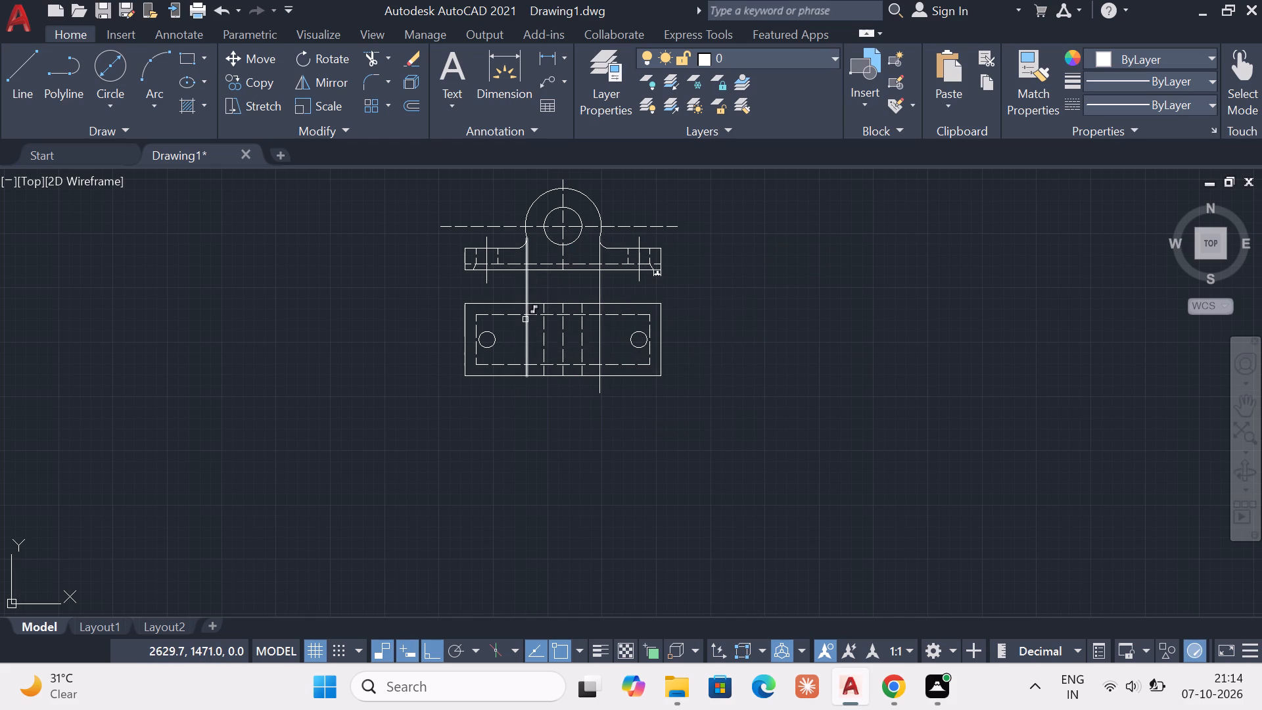
key("Return")
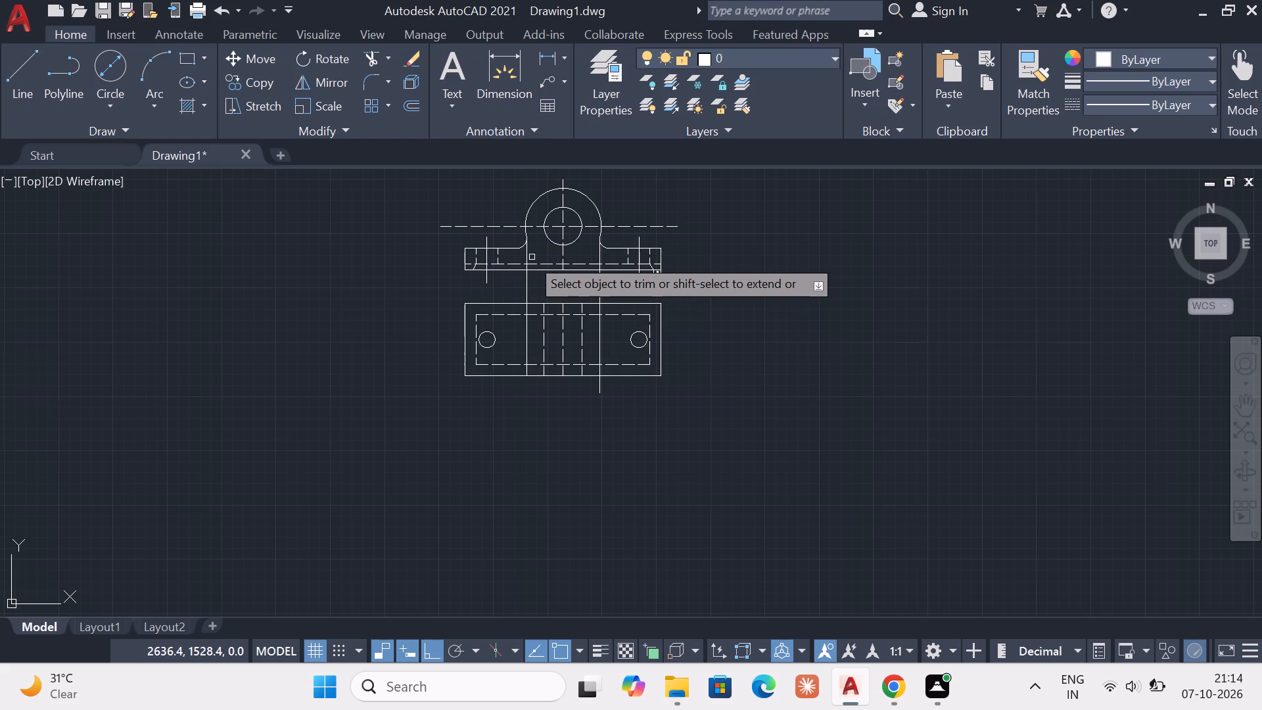
left_click(529, 257)
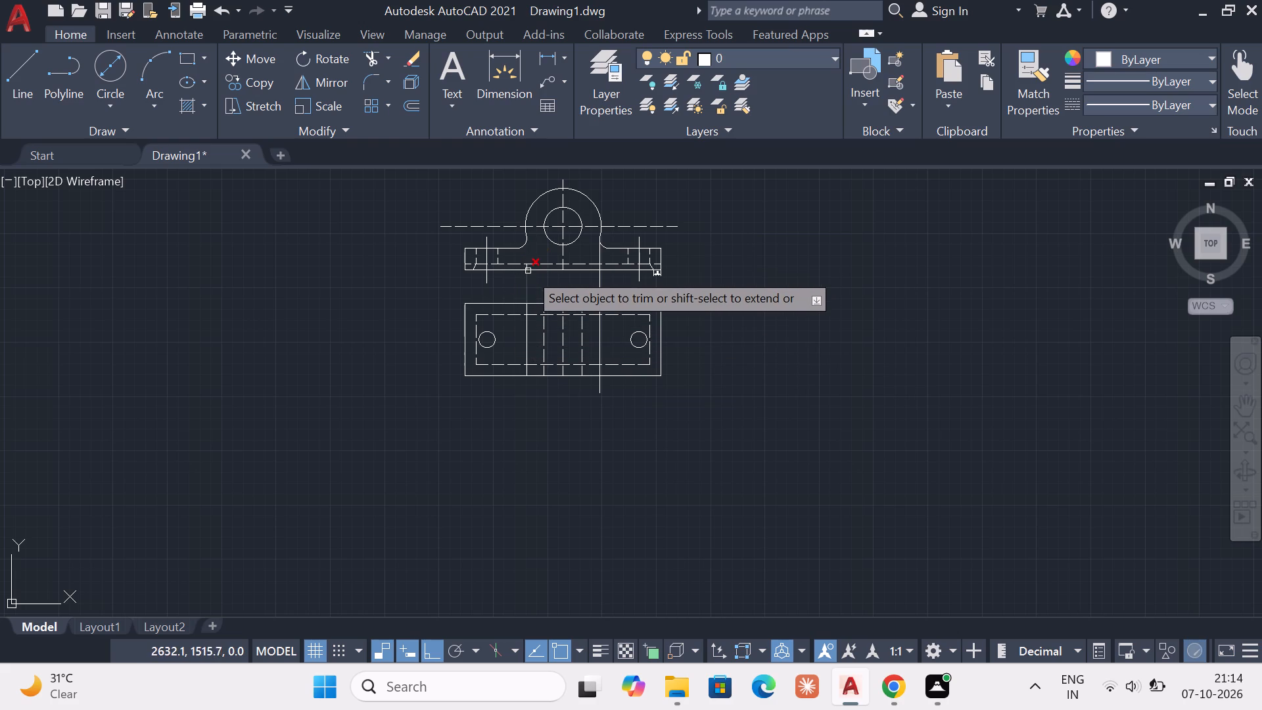
left_click(527, 277)
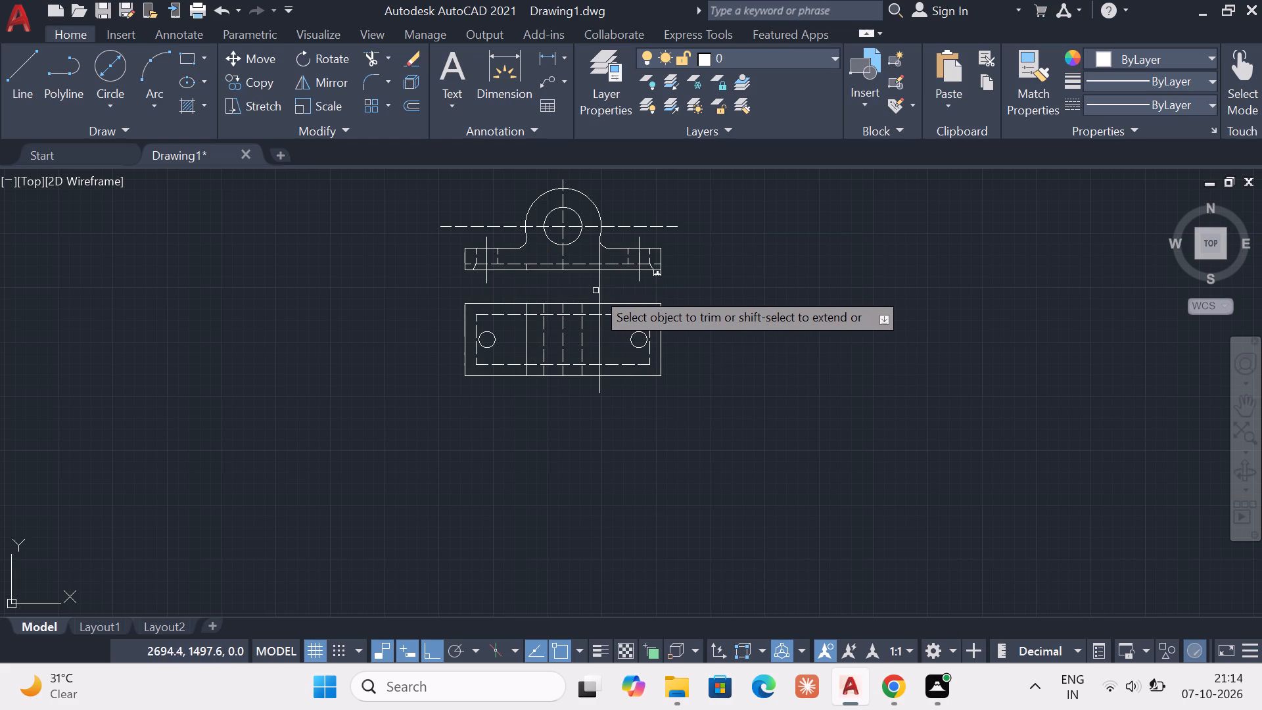
left_click(599, 288)
key("Escape")
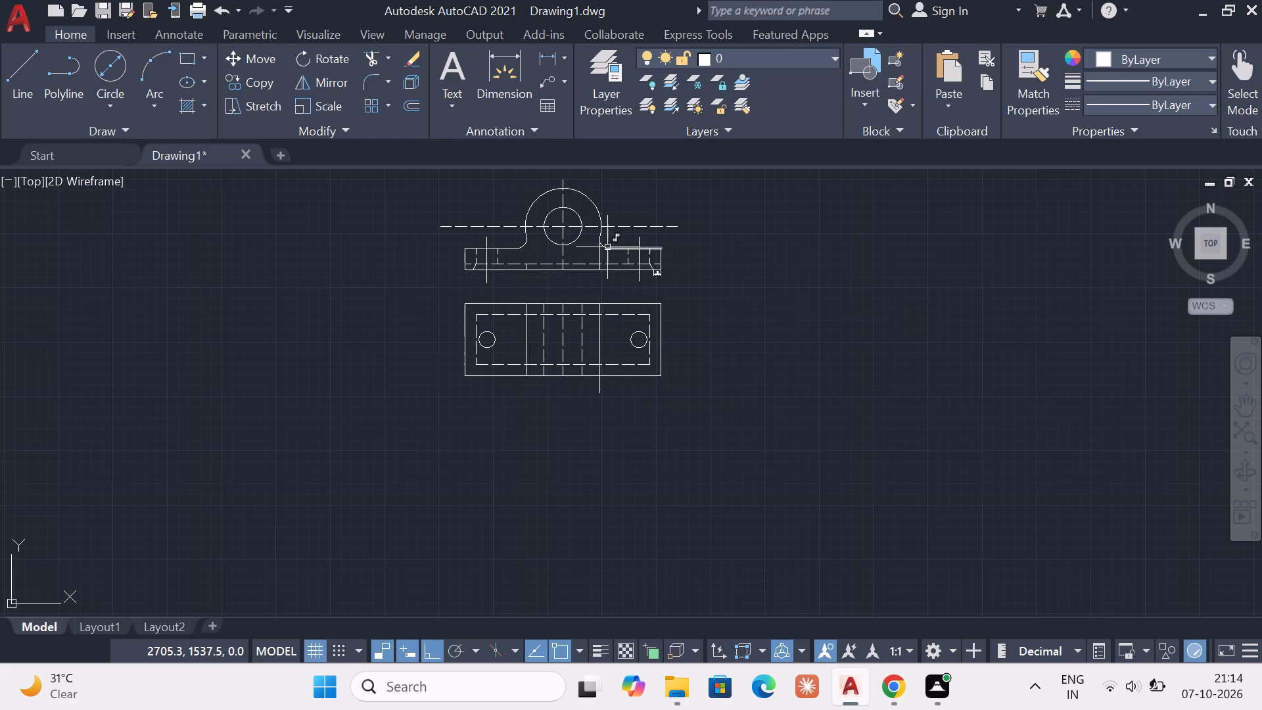
Delete the leftover right and left projection line pieces inside the upper view's base.
left_click(599, 252)
key("Delete")
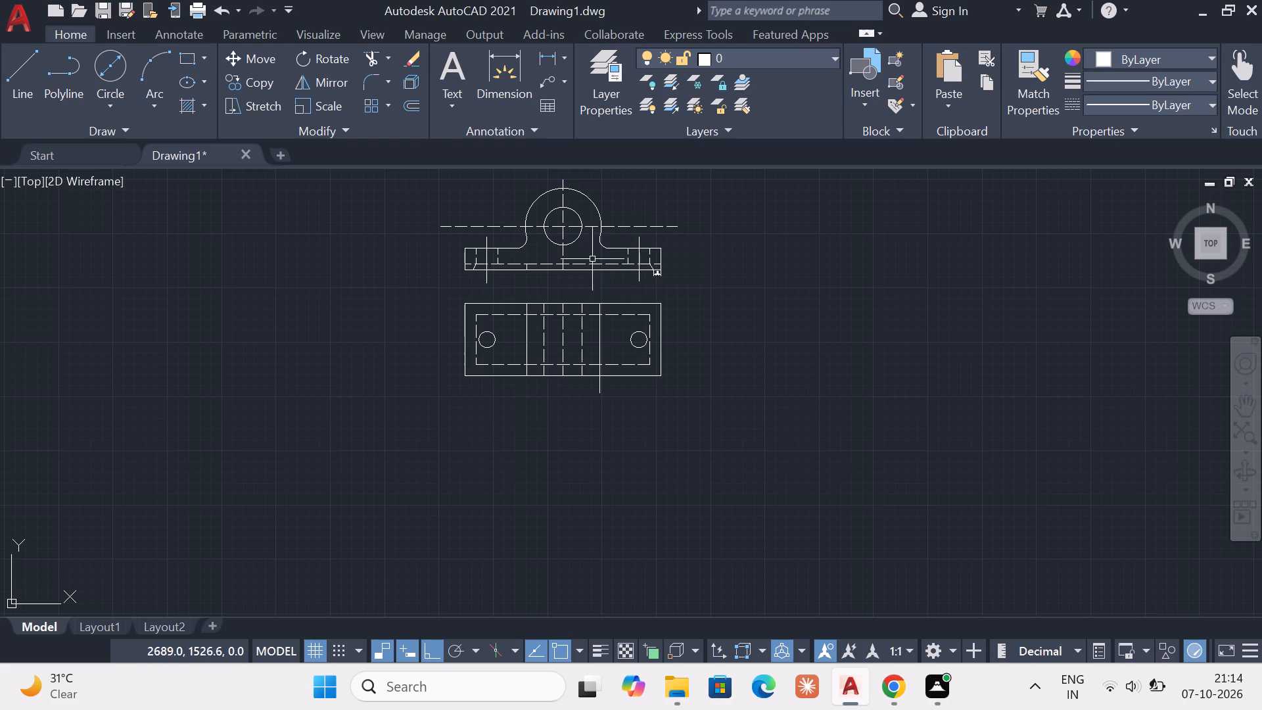
scroll(528, 266, "up", 1)
scroll(528, 266, "down", 1)
scroll(528, 266, "up", 1)
scroll(526, 268, "down", 1)
scroll(526, 268, "up", 1)
scroll(526, 268, "down", 1)
scroll(526, 268, "up", 1)
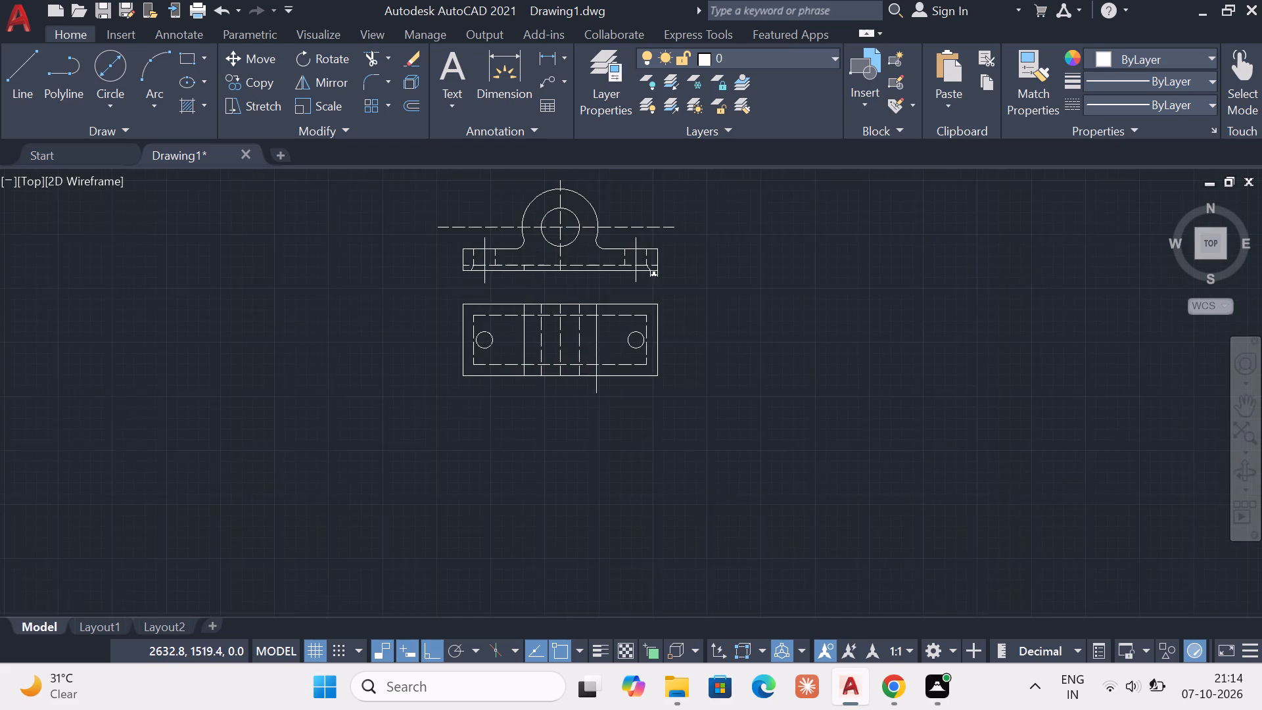
scroll(526, 268, "up", 5)
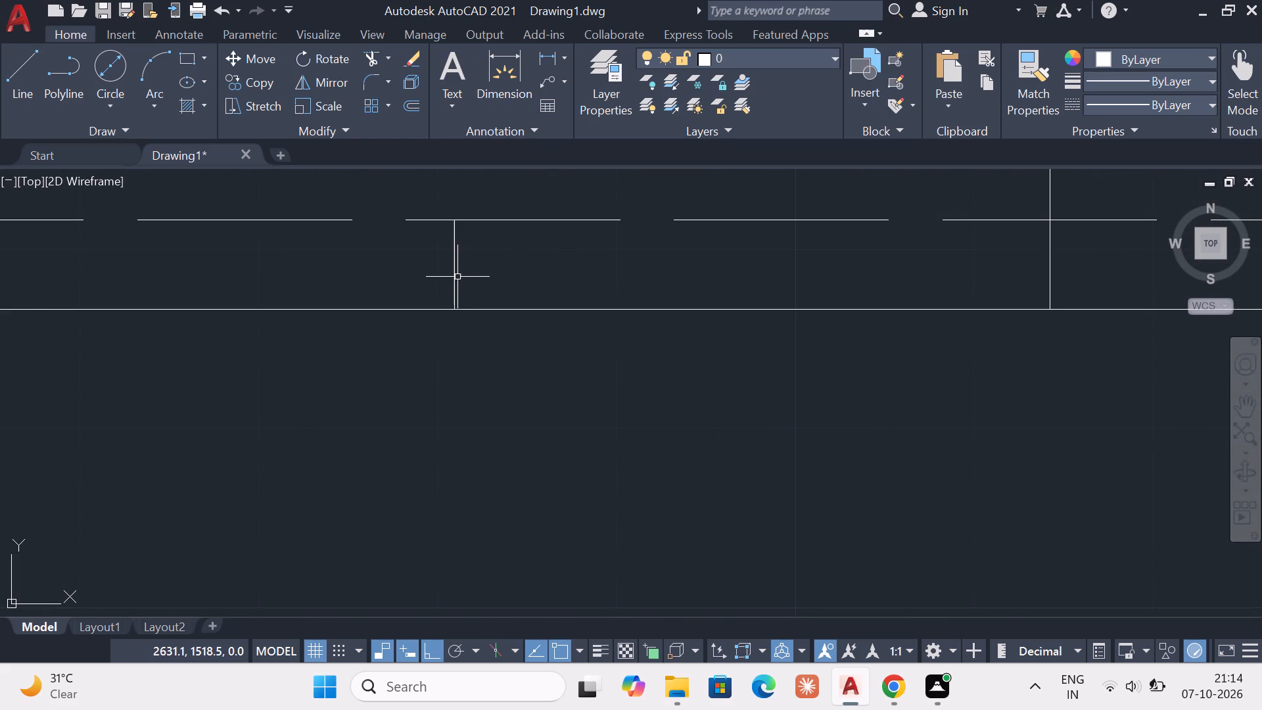
left_click(457, 279)
key("Delete")
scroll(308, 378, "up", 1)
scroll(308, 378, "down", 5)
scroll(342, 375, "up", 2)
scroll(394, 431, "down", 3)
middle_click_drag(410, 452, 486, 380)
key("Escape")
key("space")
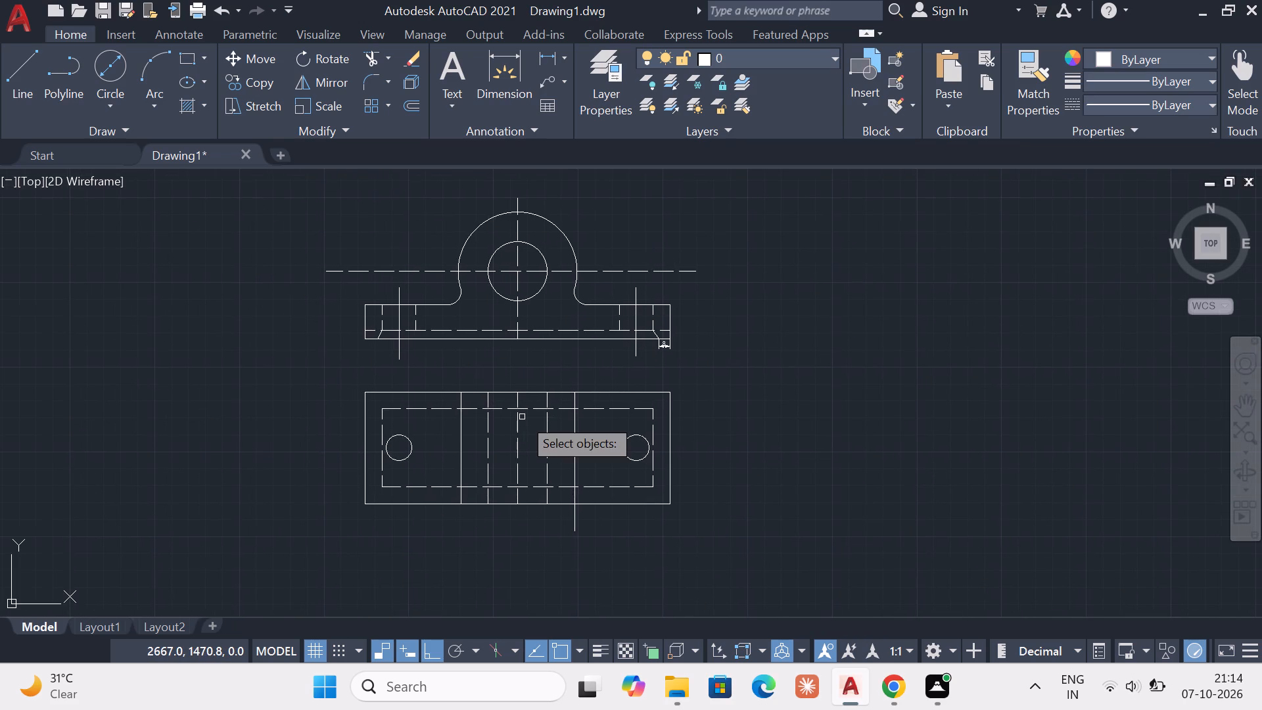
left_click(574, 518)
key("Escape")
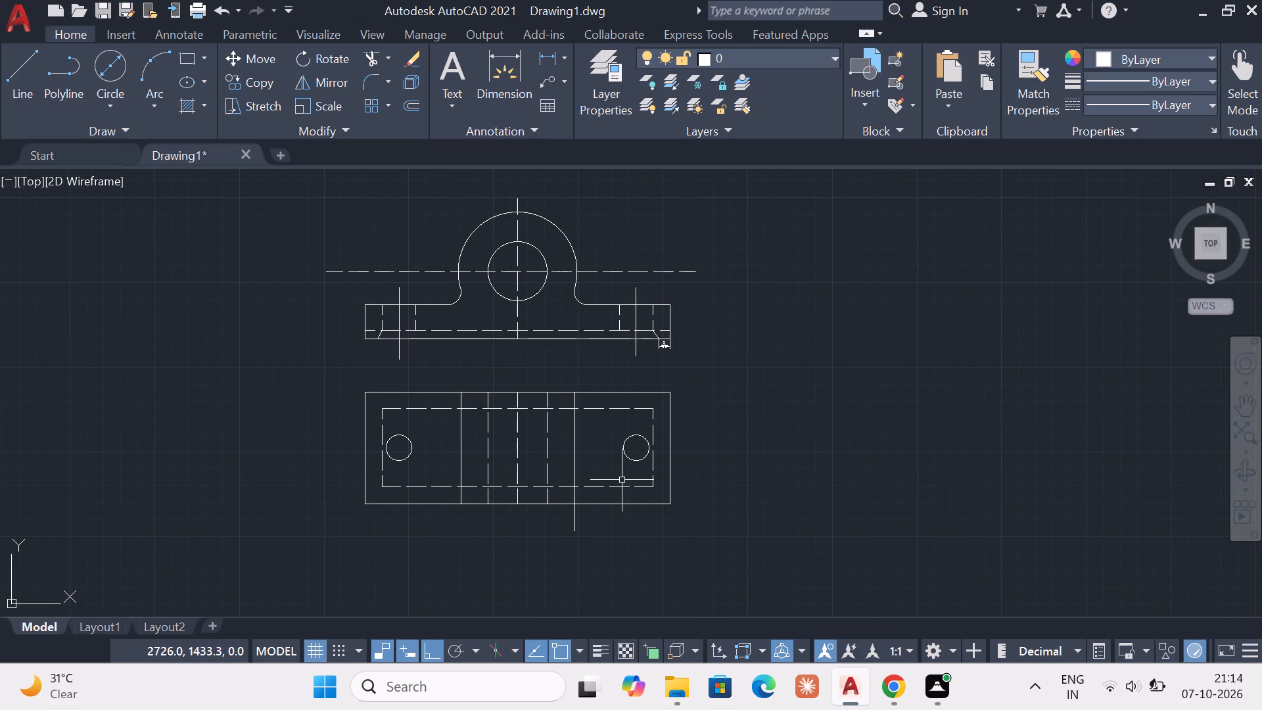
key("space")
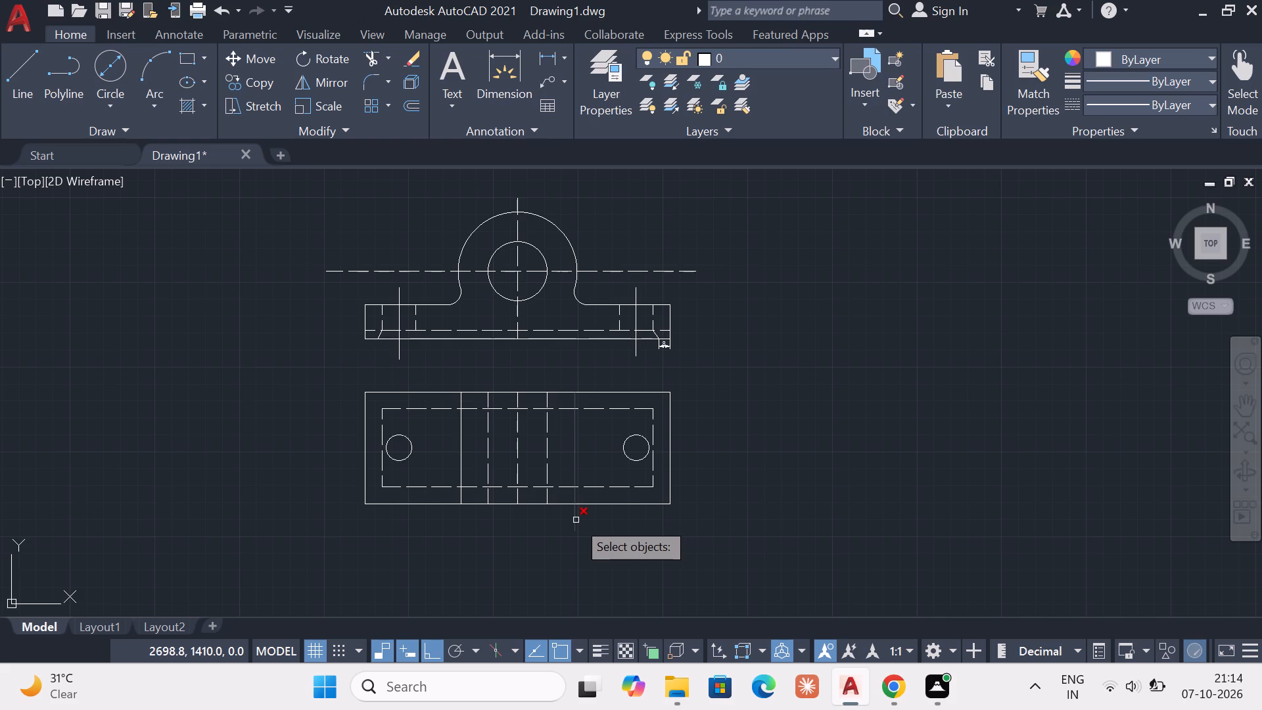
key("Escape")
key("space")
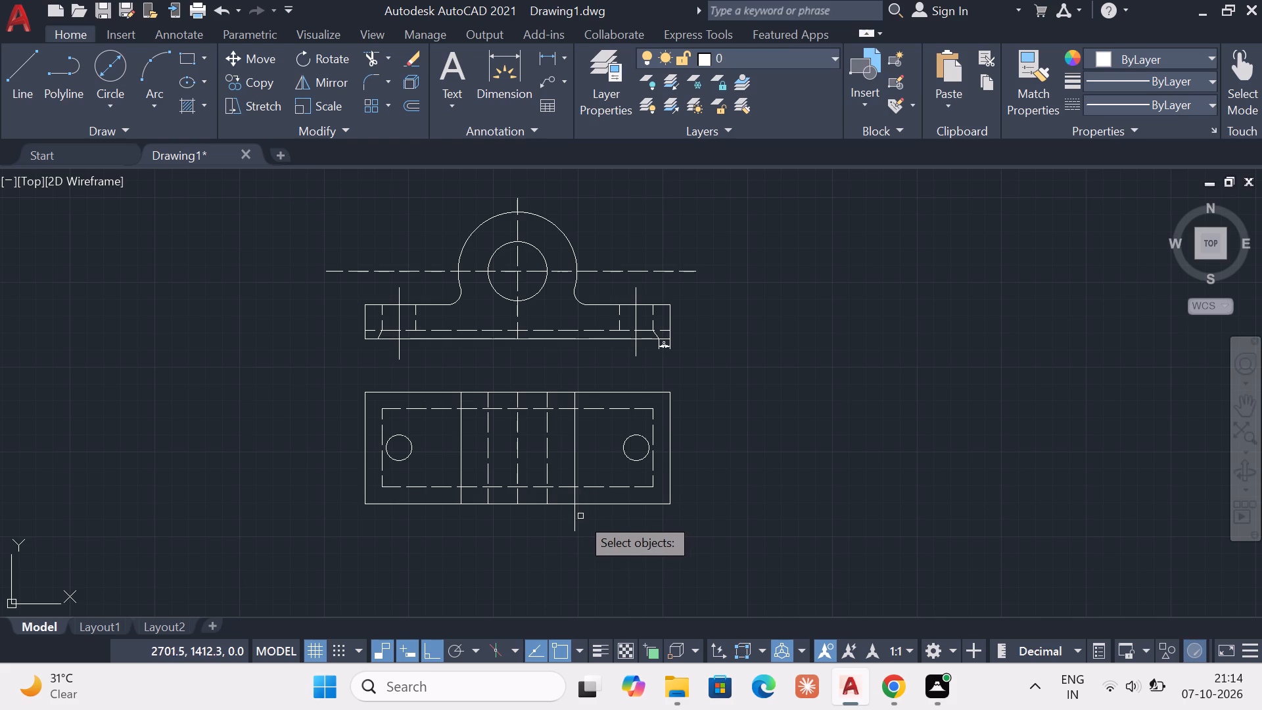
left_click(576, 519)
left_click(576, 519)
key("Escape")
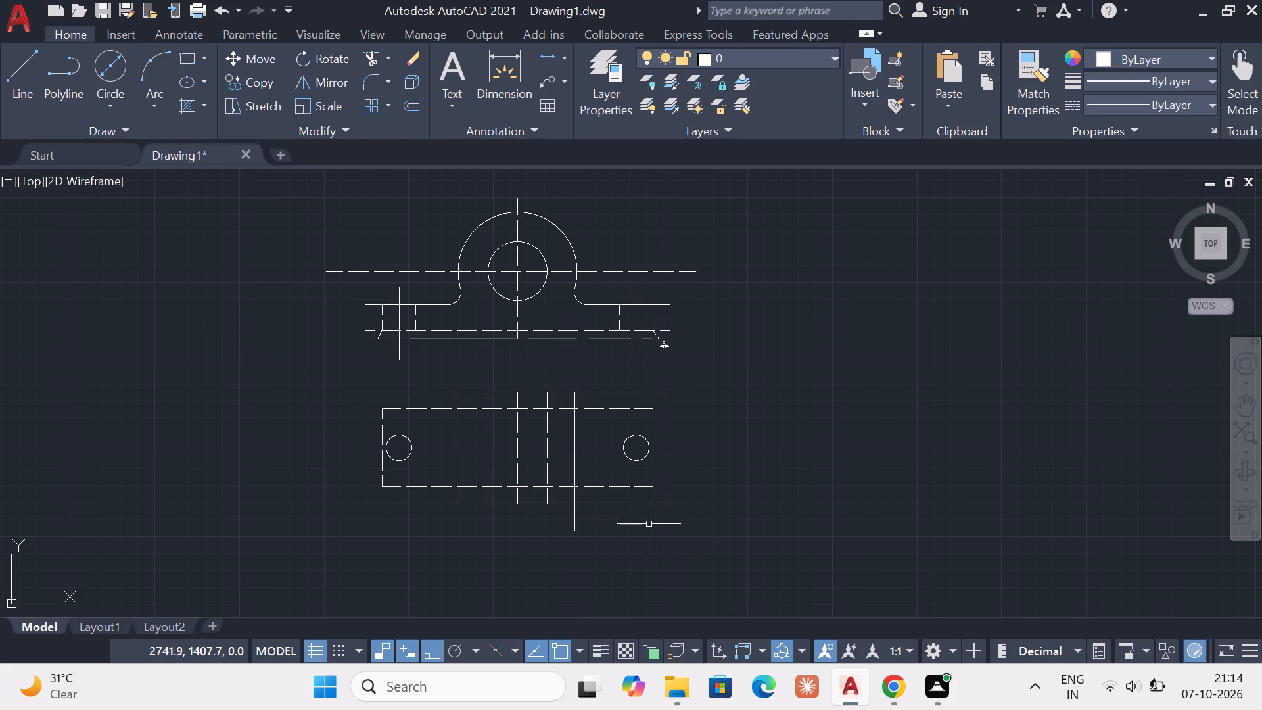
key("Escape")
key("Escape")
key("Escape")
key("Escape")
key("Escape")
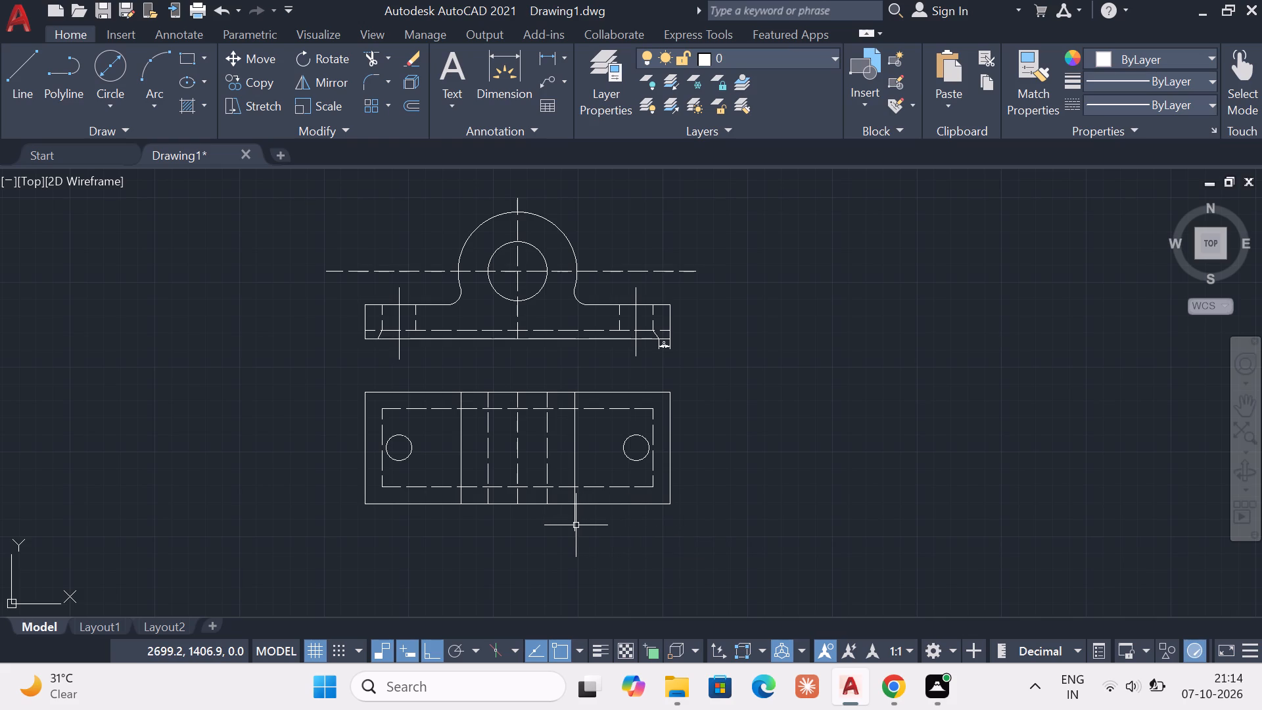
Shorten the boss's right projection line by moving its lower endpoint up onto the second view's bottom edge.
left_click(576, 525)
left_click(574, 531)
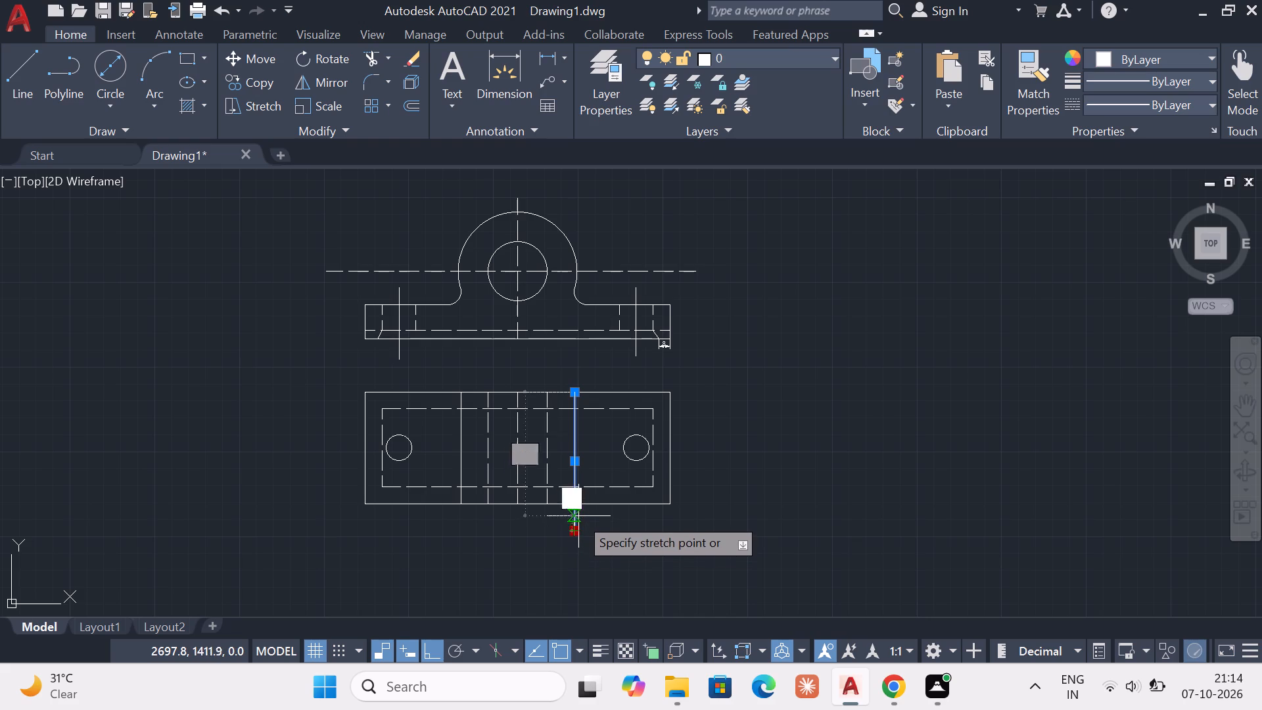
key("Escape")
key("Up")
key("Up")
key("Up")
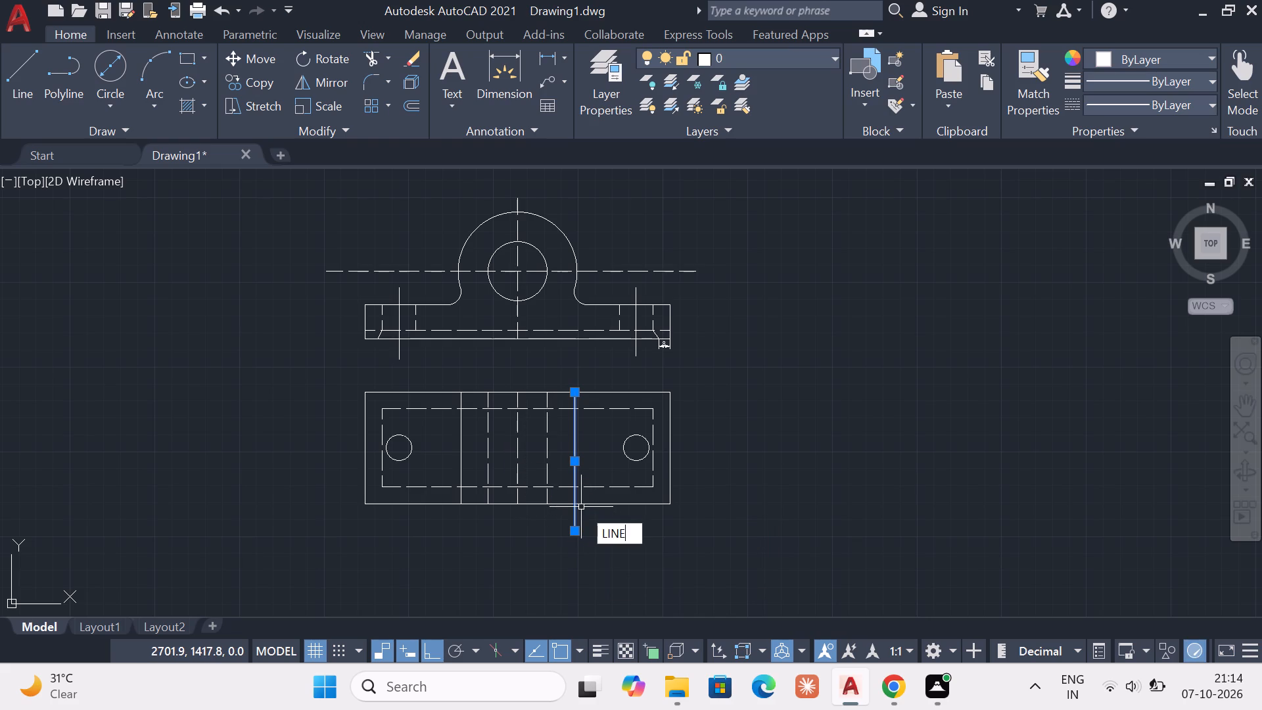
key("Up")
key("Escape")
key("Up")
key("Escape")
key("Up")
left_click(575, 530)
key("Up")
key("Up")
key("Up")
key("Up")
key("Up")
key("Up")
key("Up")
key("Up")
key("Up")
key("Up")
key("Up")
key("Up")
key("Up")
key("Up")
key("Up")
key("Up")
key("Up")
key("Up")
key("Up")
key("Up")
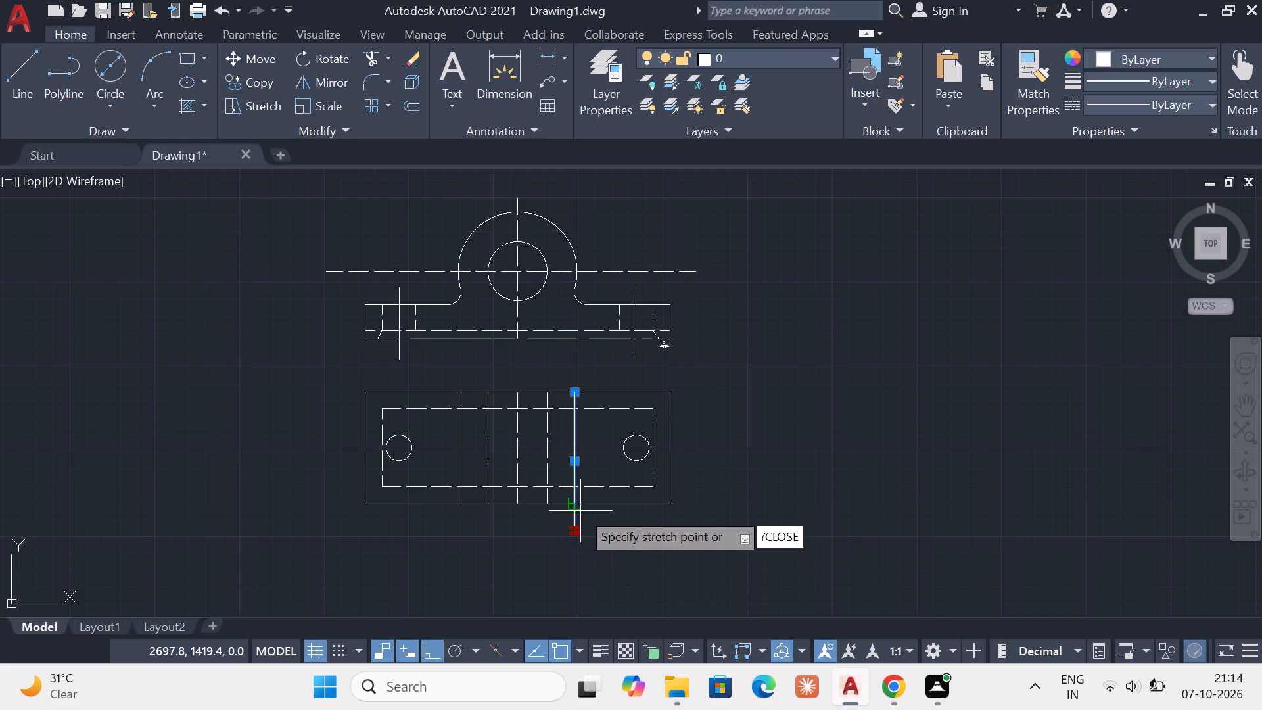
left_click(577, 505)
key("Escape")
key("Up")
key("Escape")
key("Up")
key("Escape")
key("Up")
key("Escape")
key("Up")
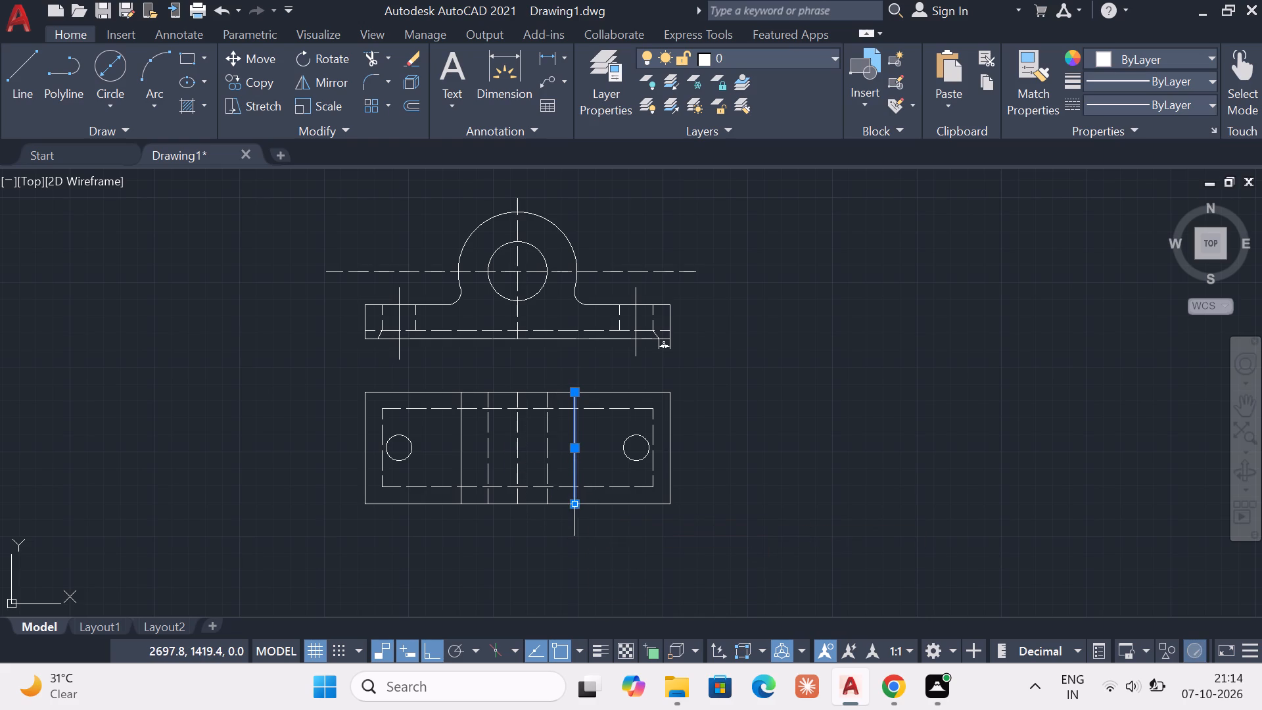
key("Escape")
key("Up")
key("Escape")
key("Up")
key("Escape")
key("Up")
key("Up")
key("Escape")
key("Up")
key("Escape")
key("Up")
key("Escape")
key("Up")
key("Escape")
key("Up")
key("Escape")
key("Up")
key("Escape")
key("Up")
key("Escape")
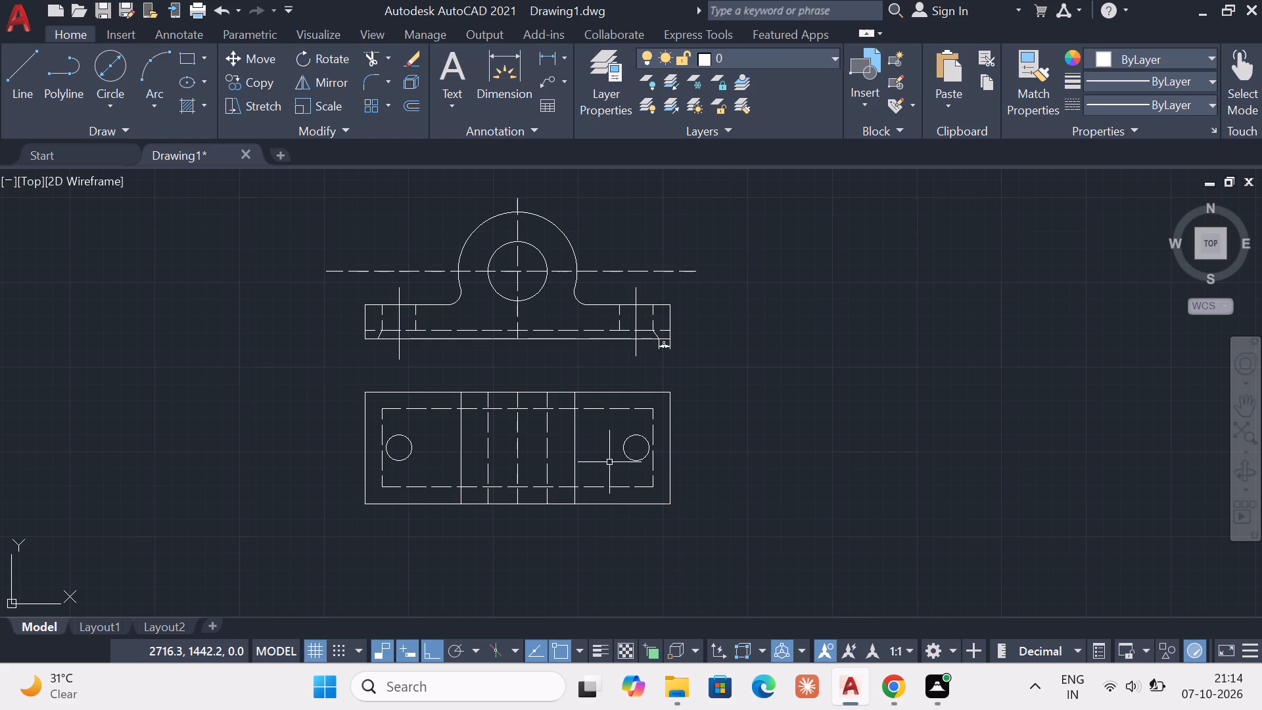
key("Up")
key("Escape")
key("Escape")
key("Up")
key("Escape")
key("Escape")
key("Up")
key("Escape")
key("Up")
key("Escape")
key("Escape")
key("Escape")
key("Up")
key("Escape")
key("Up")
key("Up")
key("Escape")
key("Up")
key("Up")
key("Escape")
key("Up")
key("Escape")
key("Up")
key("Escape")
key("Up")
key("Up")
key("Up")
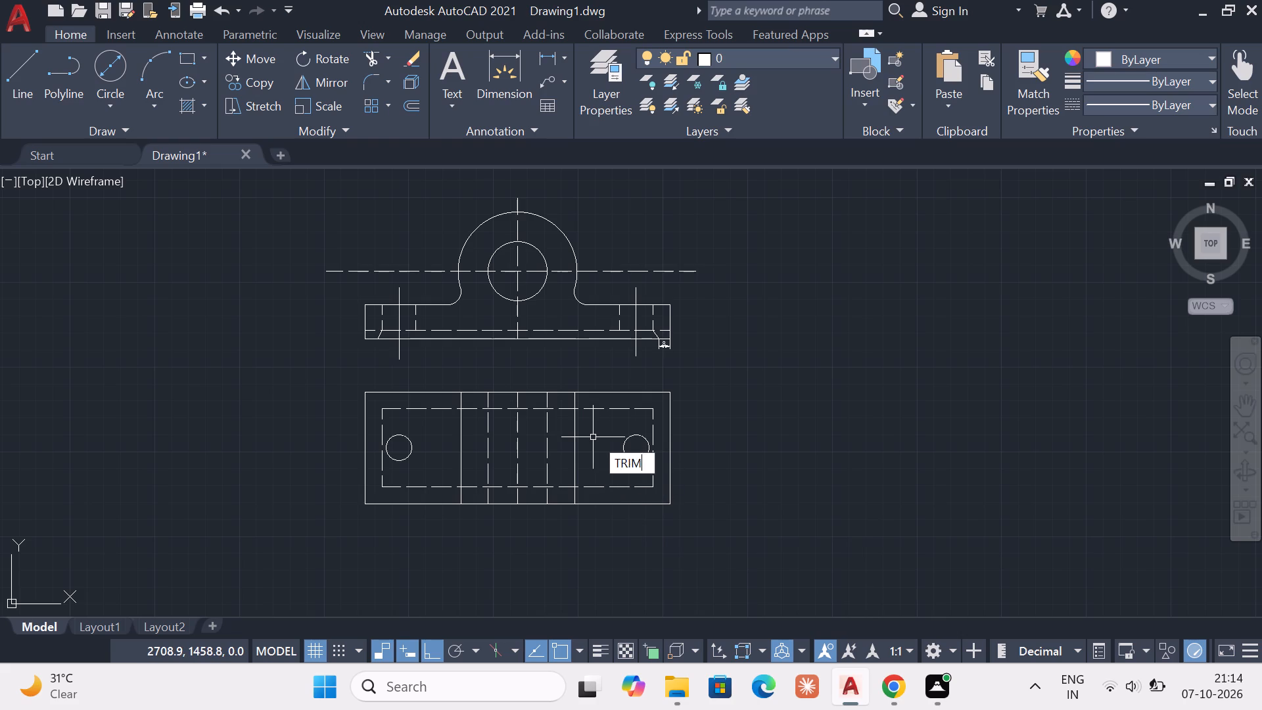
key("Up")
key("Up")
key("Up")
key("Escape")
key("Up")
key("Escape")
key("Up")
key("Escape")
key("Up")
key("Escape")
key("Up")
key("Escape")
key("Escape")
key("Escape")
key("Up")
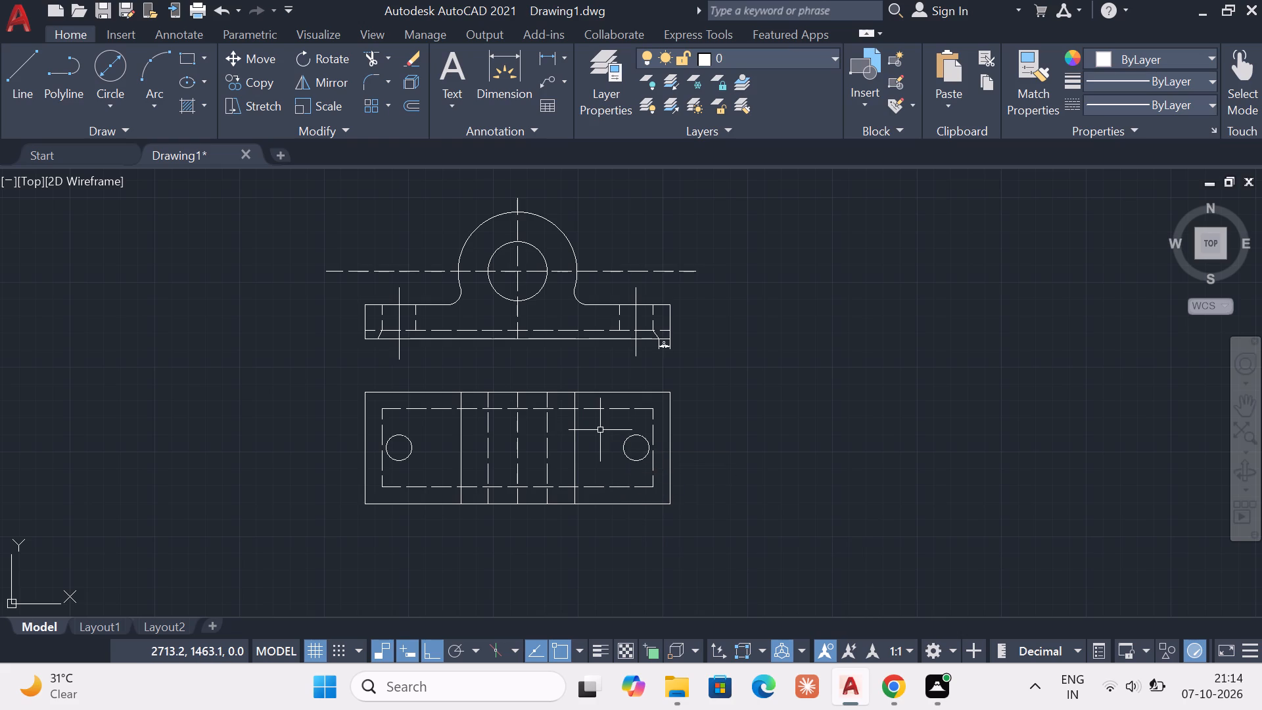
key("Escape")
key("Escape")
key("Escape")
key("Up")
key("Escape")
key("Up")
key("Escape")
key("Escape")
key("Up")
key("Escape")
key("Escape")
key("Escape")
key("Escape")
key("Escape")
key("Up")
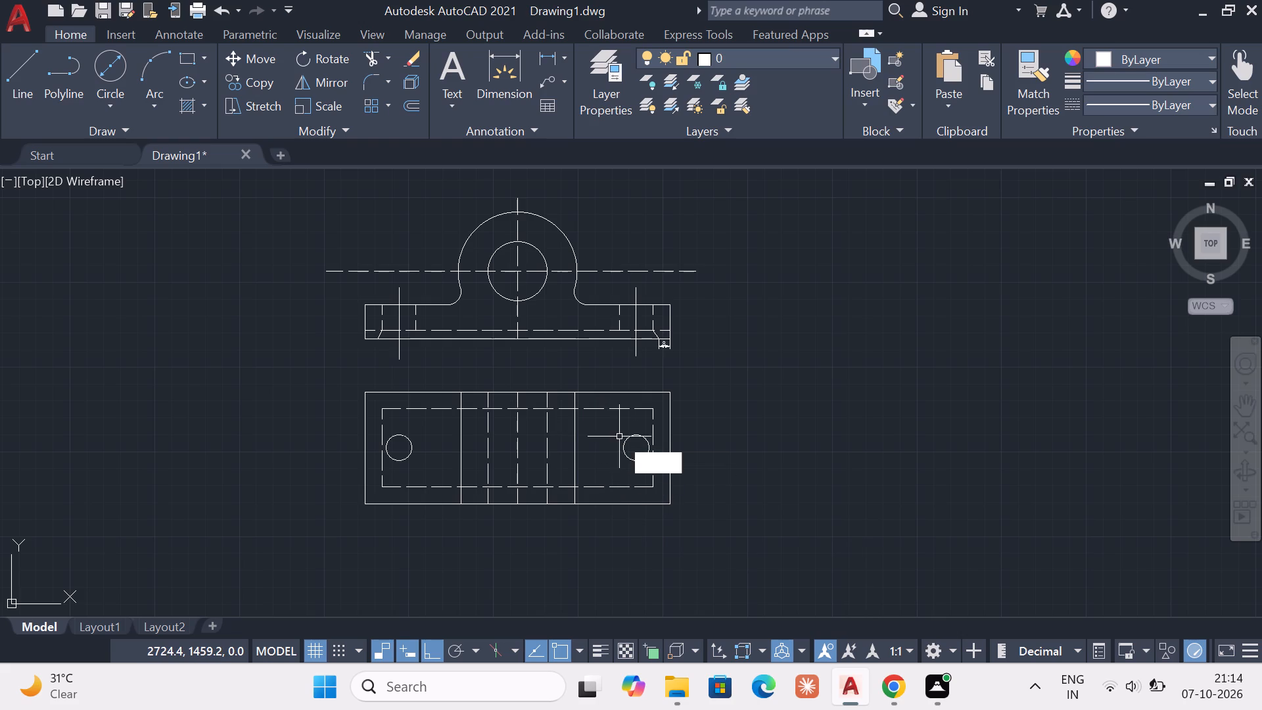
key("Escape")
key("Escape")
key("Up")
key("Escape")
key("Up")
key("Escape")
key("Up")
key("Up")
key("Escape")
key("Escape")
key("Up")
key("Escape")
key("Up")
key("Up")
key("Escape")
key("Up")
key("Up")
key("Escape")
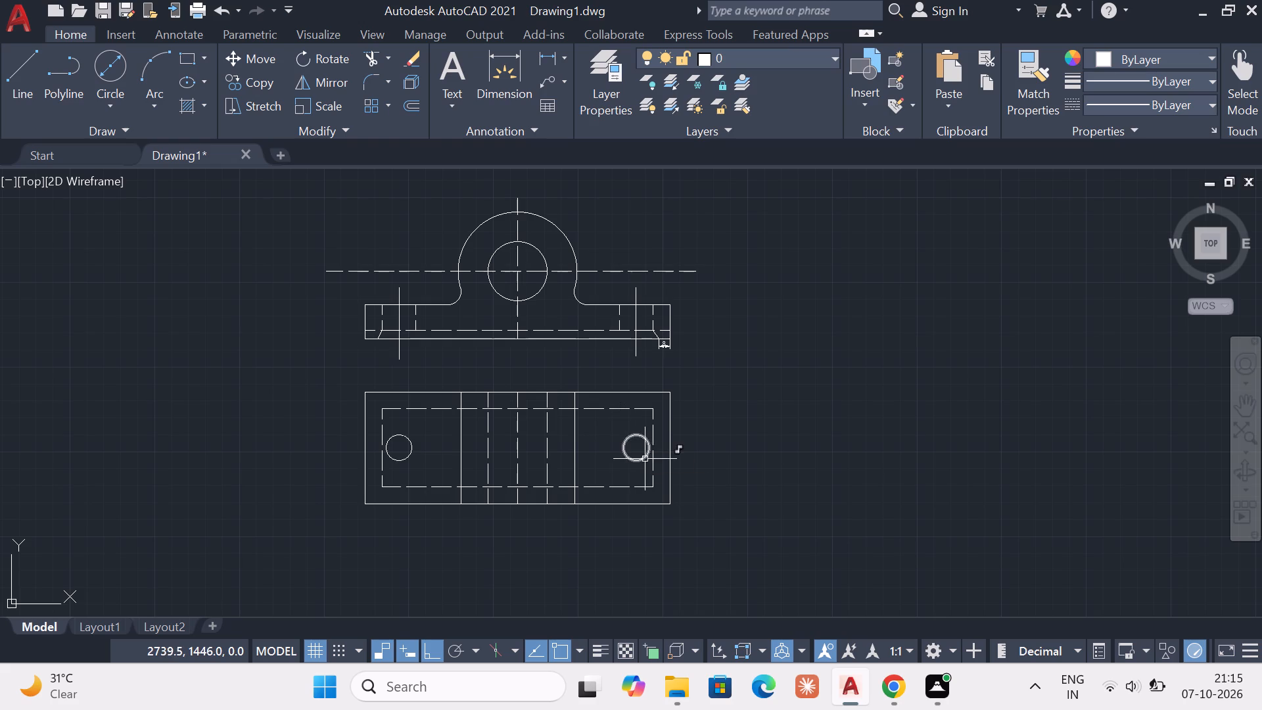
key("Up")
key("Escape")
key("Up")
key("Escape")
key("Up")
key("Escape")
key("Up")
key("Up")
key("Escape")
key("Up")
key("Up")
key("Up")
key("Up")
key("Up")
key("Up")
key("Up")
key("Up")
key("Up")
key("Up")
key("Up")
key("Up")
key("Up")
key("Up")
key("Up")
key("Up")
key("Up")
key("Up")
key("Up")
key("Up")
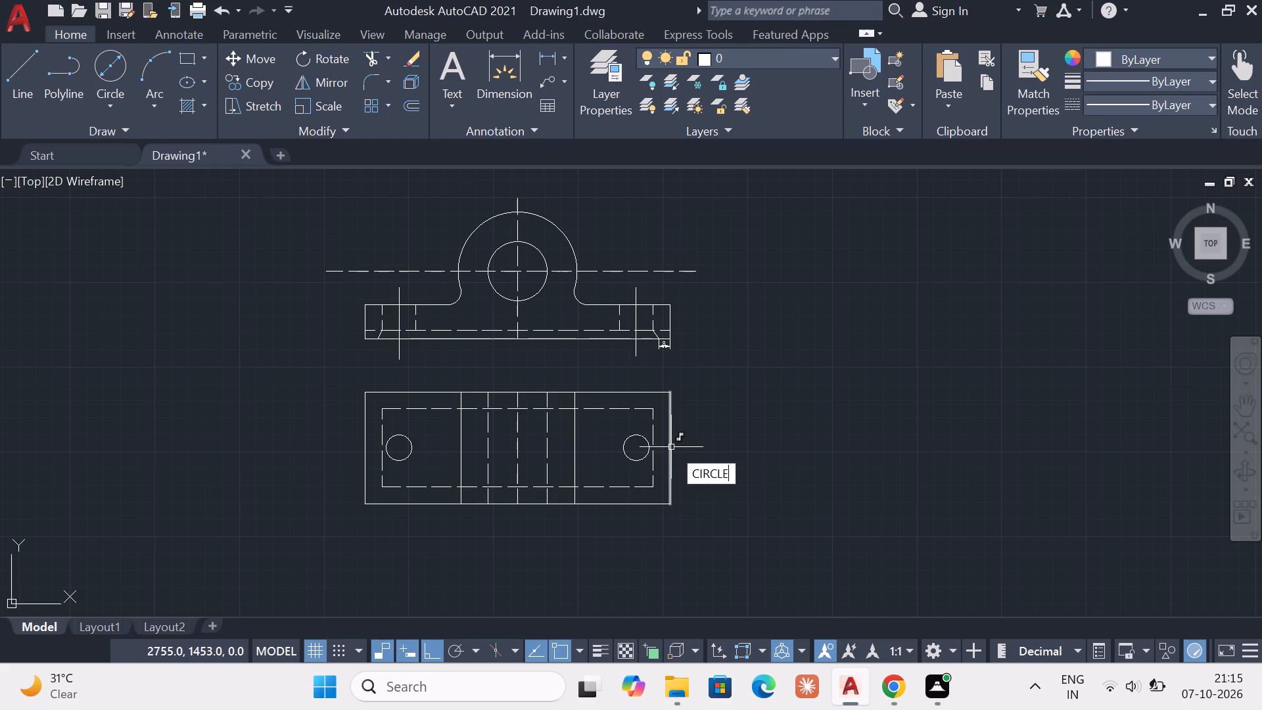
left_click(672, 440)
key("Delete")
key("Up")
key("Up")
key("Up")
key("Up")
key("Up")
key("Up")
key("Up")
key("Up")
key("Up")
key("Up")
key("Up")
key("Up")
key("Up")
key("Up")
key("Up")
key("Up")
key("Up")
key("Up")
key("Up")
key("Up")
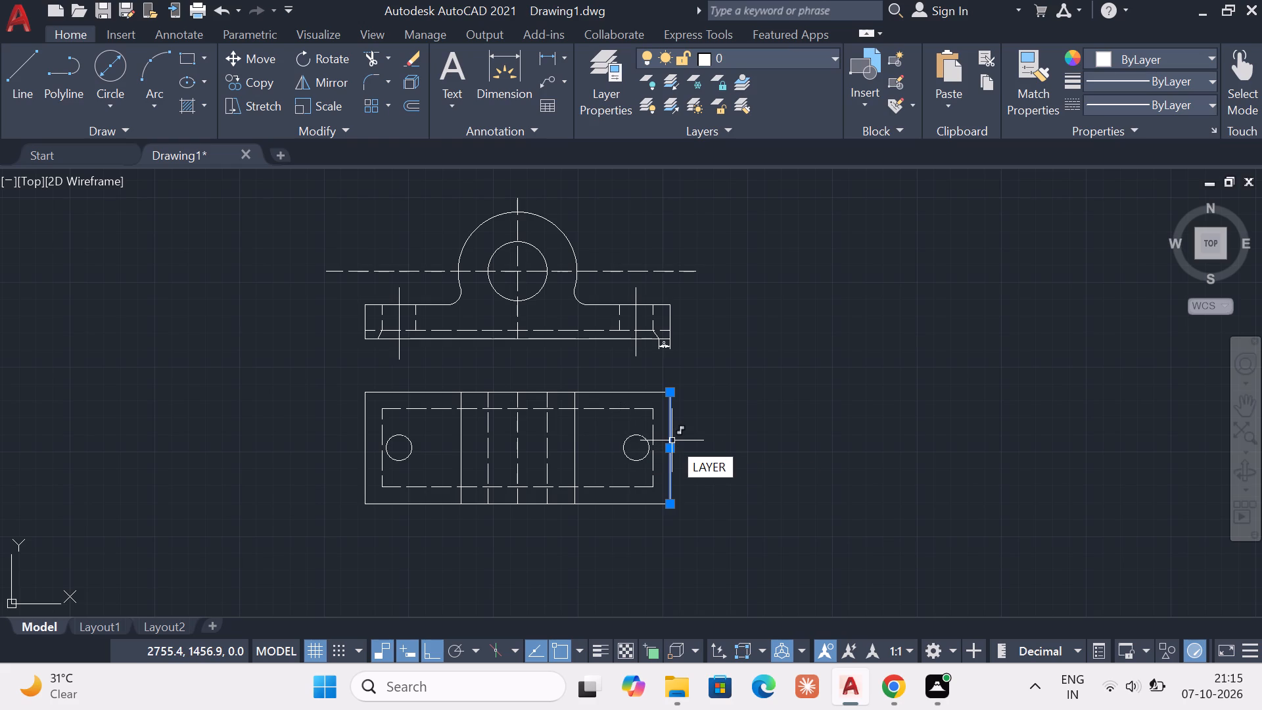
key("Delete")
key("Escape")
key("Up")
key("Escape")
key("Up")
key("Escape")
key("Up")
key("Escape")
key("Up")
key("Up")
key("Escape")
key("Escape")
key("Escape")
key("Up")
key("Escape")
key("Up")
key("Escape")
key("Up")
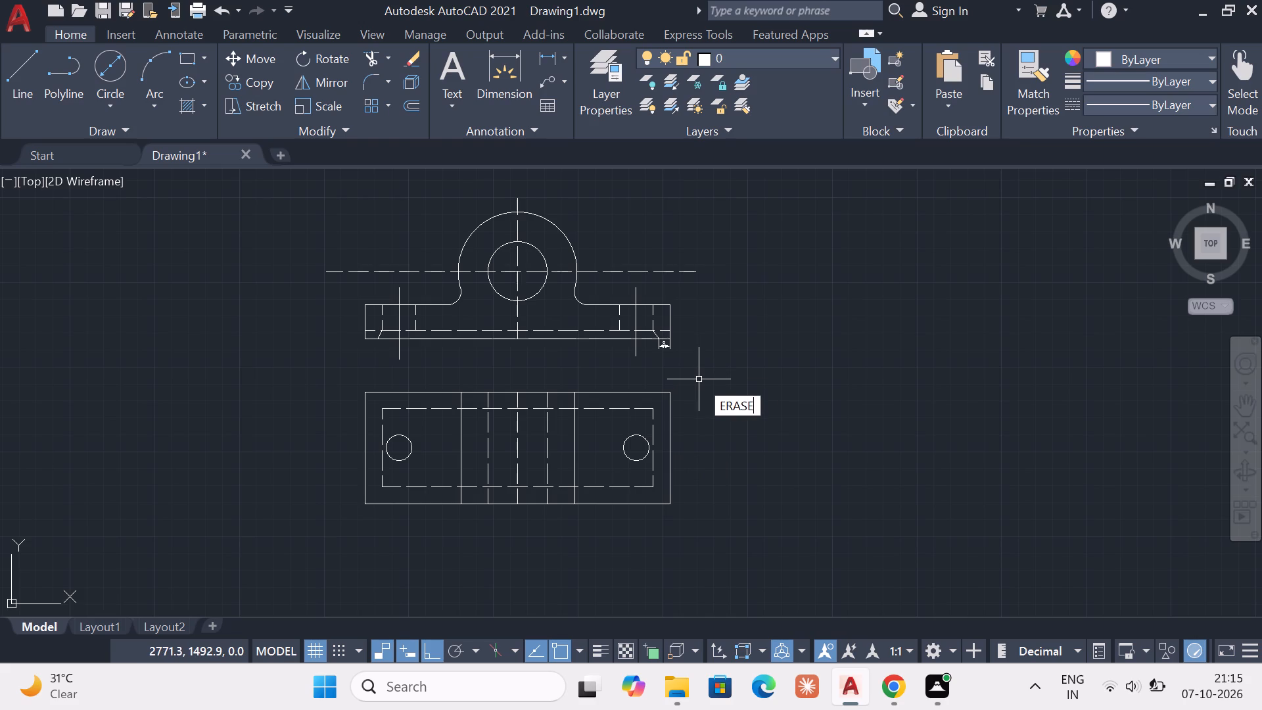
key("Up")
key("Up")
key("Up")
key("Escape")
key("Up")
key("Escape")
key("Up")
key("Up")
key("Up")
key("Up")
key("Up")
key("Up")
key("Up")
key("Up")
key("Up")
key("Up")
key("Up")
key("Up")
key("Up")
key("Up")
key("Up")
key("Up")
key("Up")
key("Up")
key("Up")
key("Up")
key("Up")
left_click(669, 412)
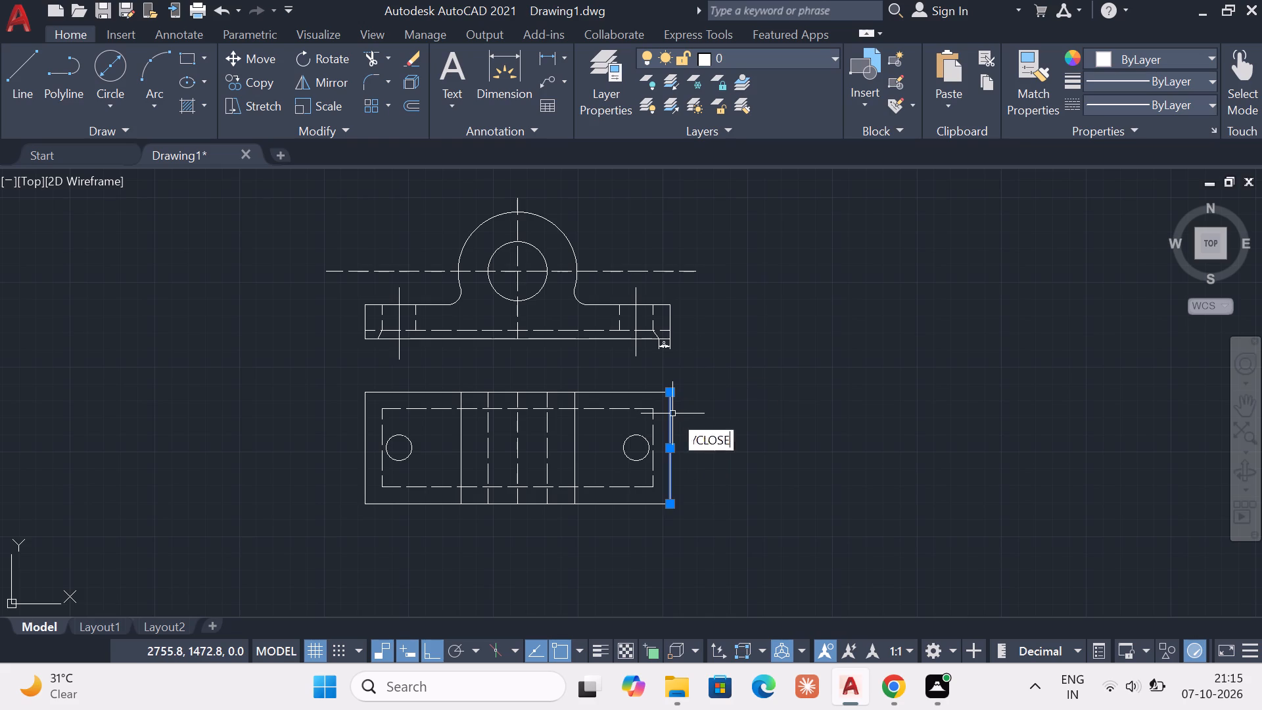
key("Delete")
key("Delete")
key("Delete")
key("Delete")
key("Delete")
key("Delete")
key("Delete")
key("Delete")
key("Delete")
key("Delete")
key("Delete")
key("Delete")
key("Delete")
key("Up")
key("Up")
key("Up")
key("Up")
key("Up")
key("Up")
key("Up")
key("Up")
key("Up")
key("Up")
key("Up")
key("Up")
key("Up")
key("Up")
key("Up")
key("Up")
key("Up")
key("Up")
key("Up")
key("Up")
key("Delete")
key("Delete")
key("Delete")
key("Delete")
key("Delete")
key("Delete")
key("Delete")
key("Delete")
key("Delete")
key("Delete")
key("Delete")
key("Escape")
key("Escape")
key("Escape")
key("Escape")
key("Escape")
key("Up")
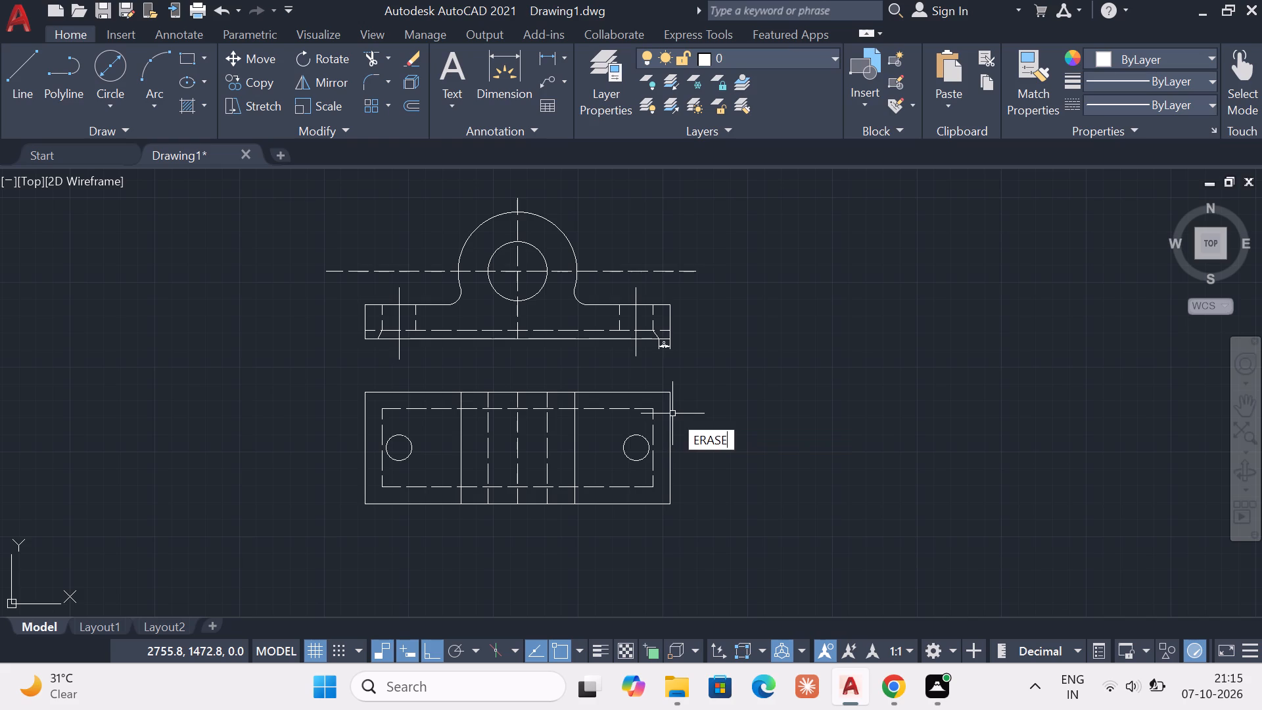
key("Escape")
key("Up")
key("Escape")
Delete the solid vertical line forming the second view's outer right edge.
left_click(671, 431)
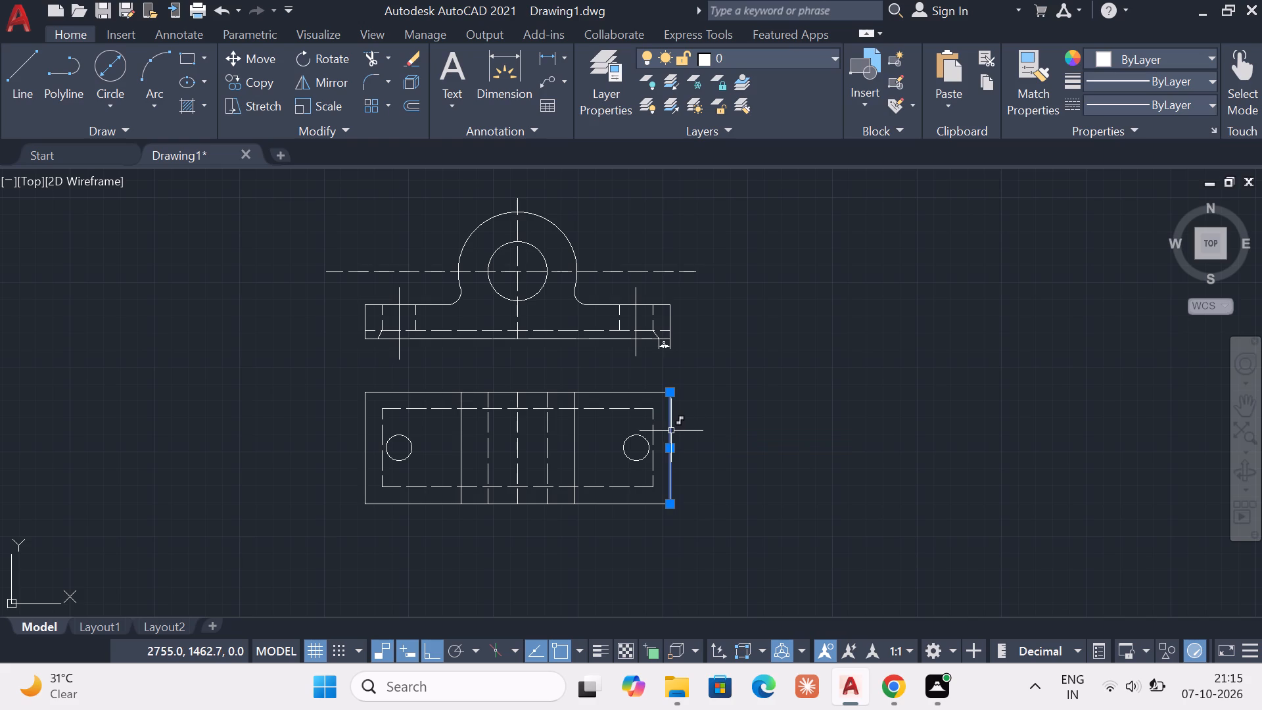
key("Delete")
key("Escape")
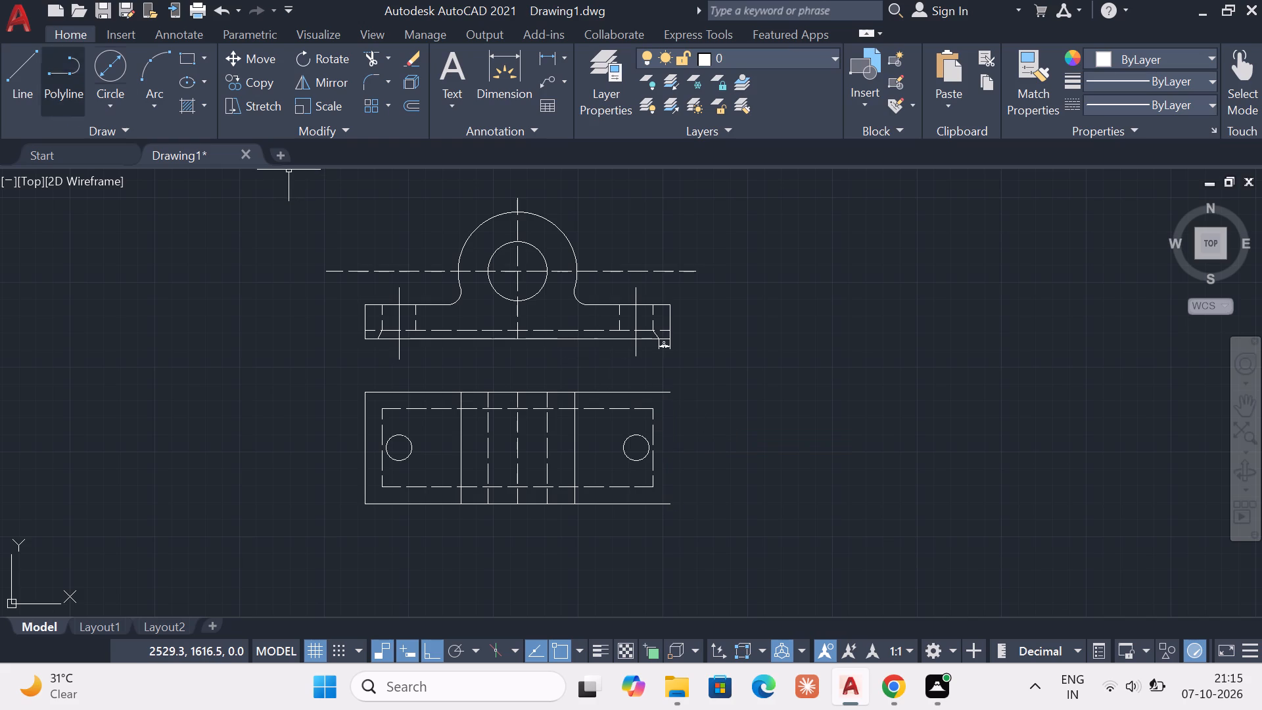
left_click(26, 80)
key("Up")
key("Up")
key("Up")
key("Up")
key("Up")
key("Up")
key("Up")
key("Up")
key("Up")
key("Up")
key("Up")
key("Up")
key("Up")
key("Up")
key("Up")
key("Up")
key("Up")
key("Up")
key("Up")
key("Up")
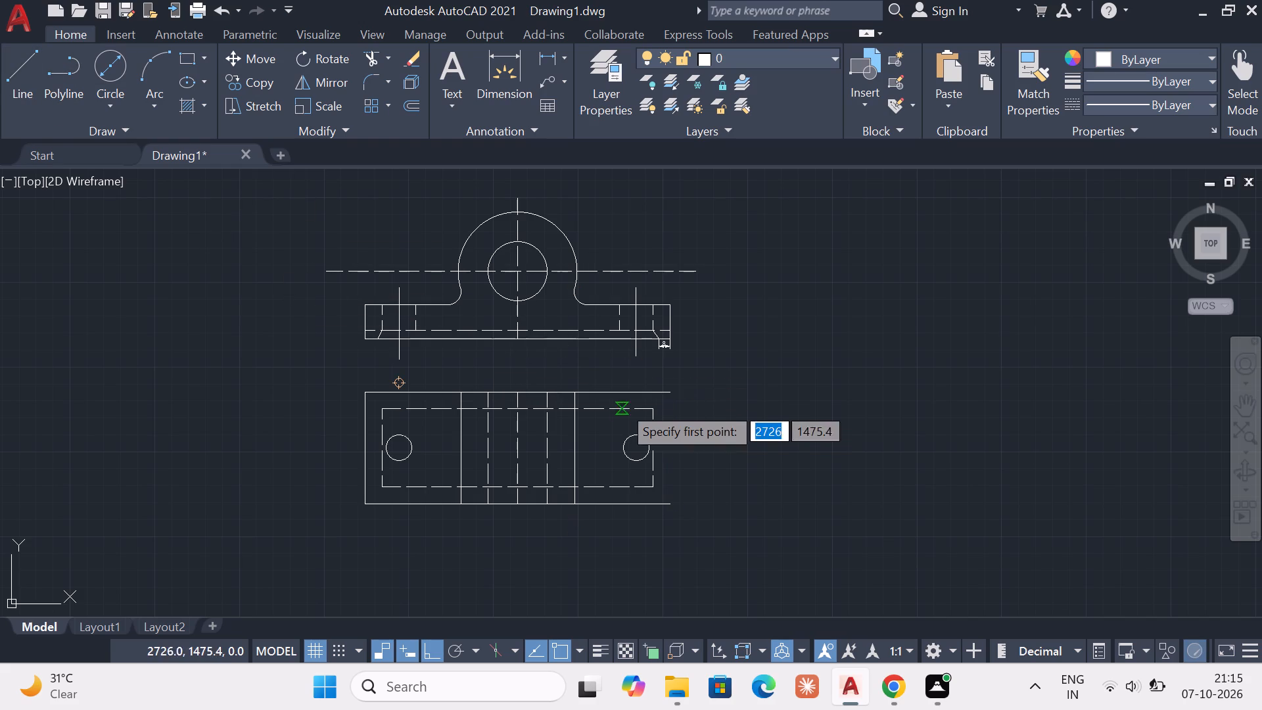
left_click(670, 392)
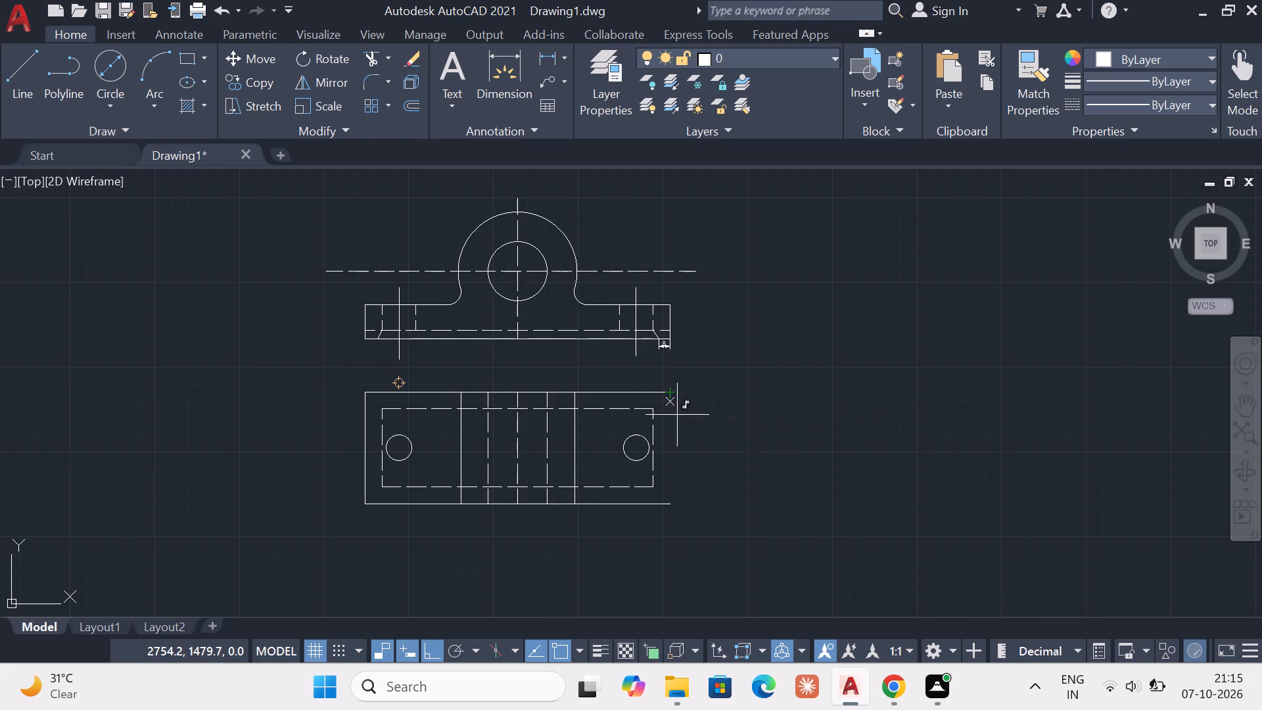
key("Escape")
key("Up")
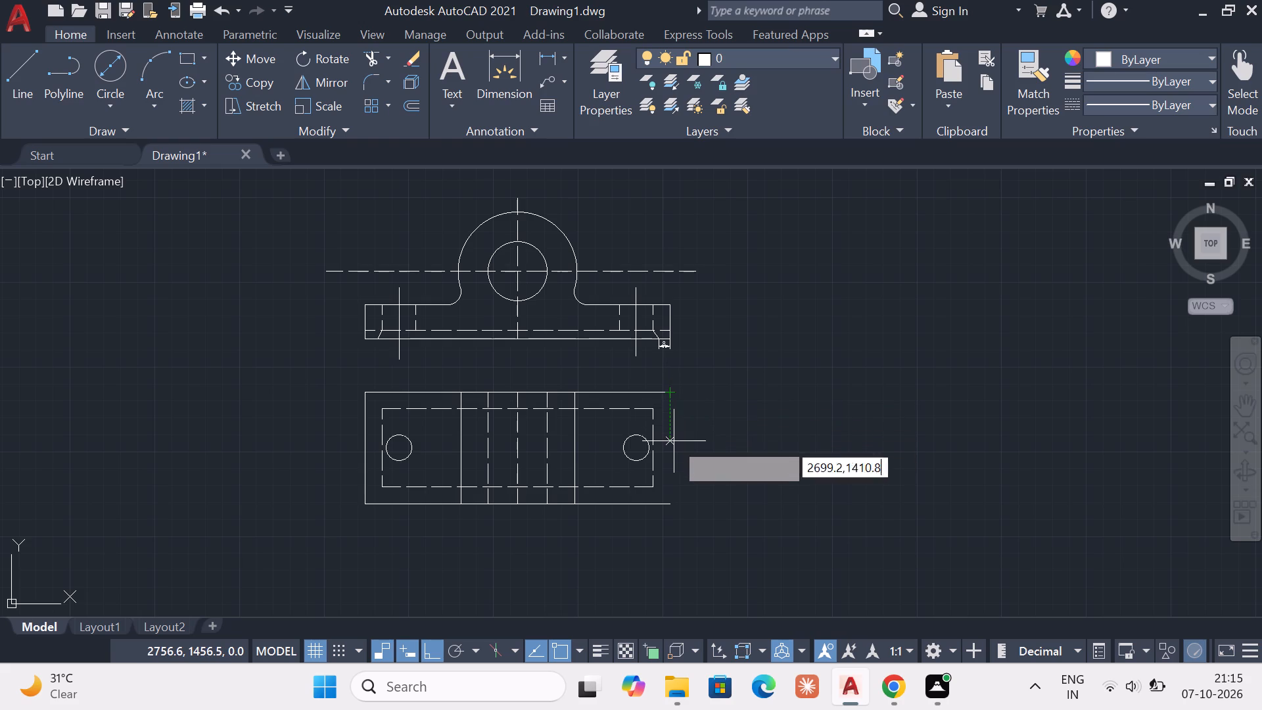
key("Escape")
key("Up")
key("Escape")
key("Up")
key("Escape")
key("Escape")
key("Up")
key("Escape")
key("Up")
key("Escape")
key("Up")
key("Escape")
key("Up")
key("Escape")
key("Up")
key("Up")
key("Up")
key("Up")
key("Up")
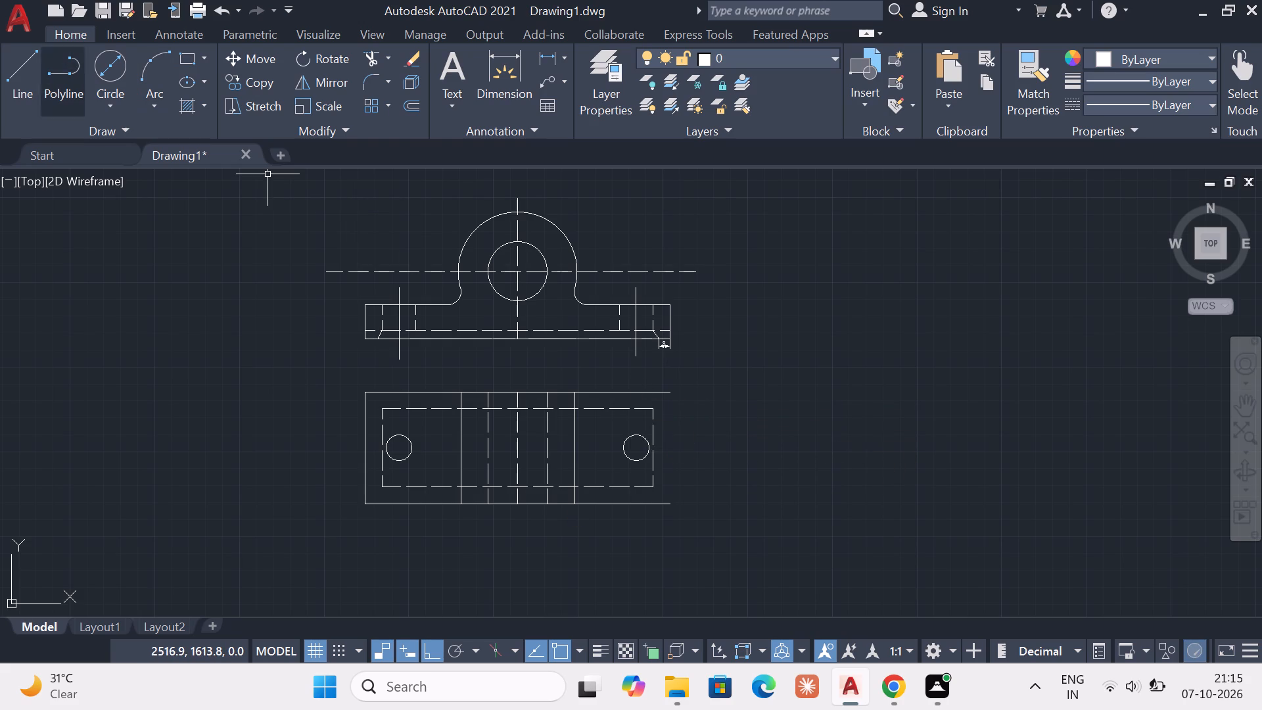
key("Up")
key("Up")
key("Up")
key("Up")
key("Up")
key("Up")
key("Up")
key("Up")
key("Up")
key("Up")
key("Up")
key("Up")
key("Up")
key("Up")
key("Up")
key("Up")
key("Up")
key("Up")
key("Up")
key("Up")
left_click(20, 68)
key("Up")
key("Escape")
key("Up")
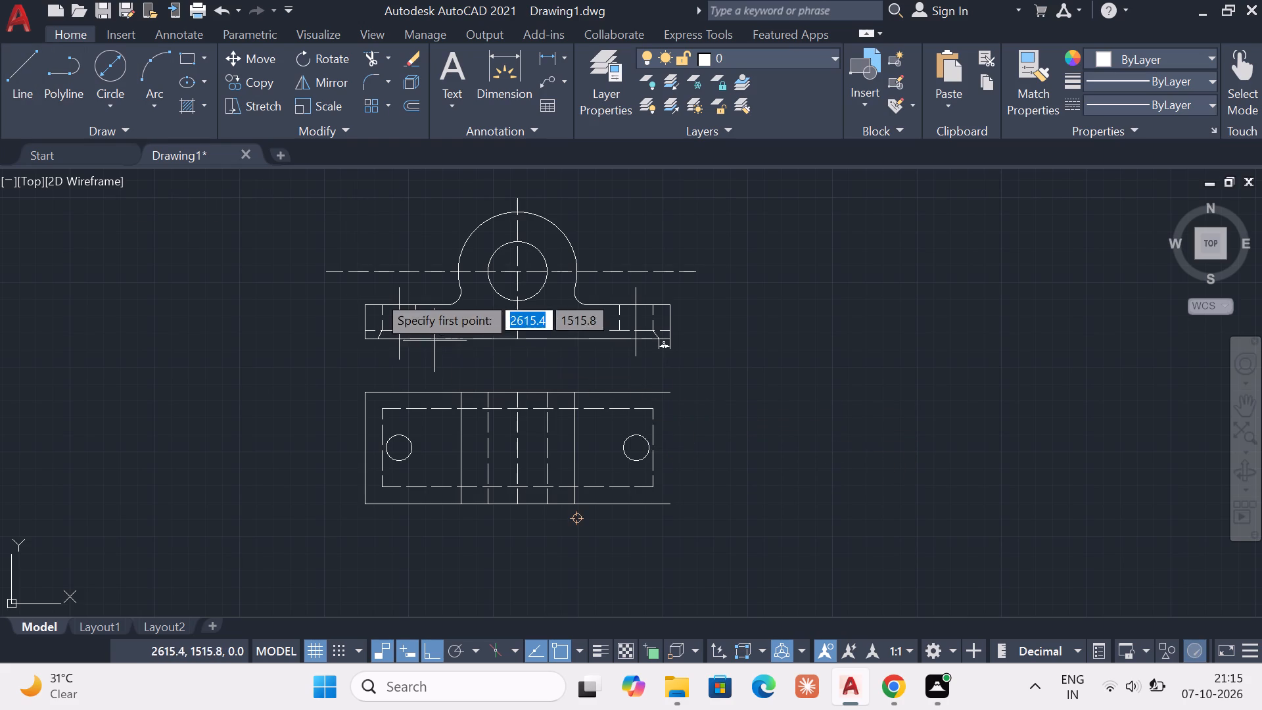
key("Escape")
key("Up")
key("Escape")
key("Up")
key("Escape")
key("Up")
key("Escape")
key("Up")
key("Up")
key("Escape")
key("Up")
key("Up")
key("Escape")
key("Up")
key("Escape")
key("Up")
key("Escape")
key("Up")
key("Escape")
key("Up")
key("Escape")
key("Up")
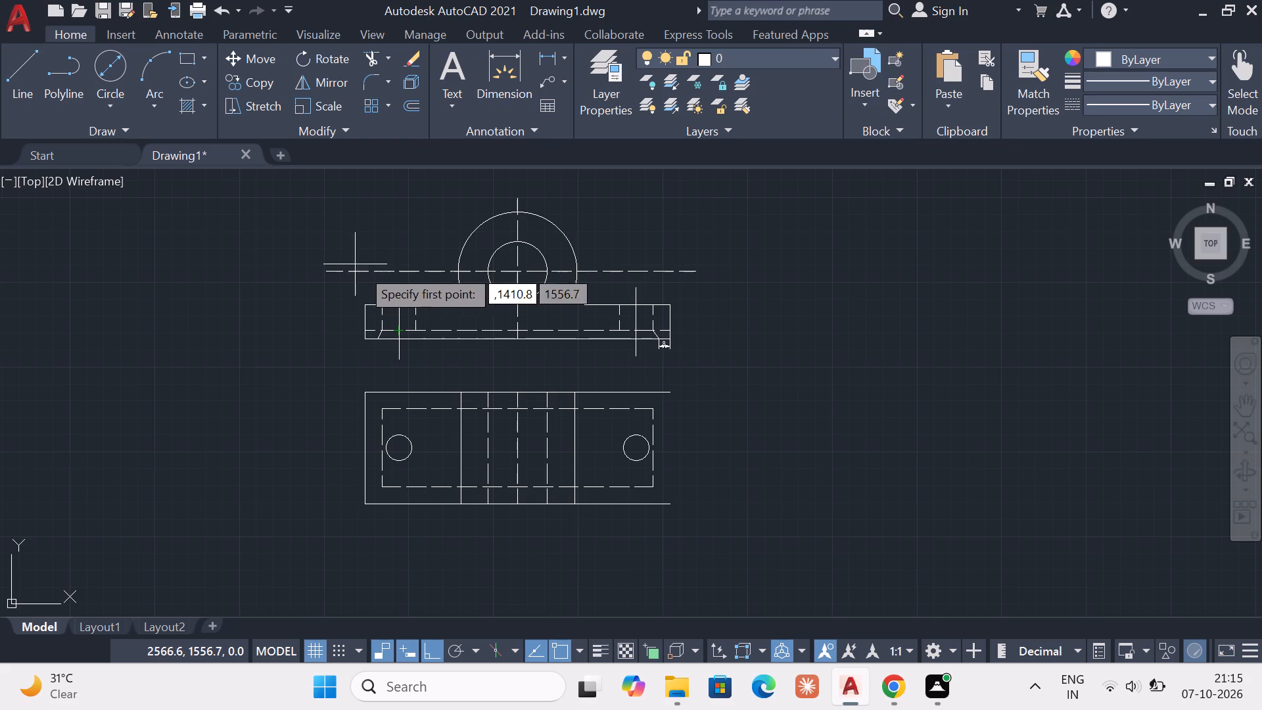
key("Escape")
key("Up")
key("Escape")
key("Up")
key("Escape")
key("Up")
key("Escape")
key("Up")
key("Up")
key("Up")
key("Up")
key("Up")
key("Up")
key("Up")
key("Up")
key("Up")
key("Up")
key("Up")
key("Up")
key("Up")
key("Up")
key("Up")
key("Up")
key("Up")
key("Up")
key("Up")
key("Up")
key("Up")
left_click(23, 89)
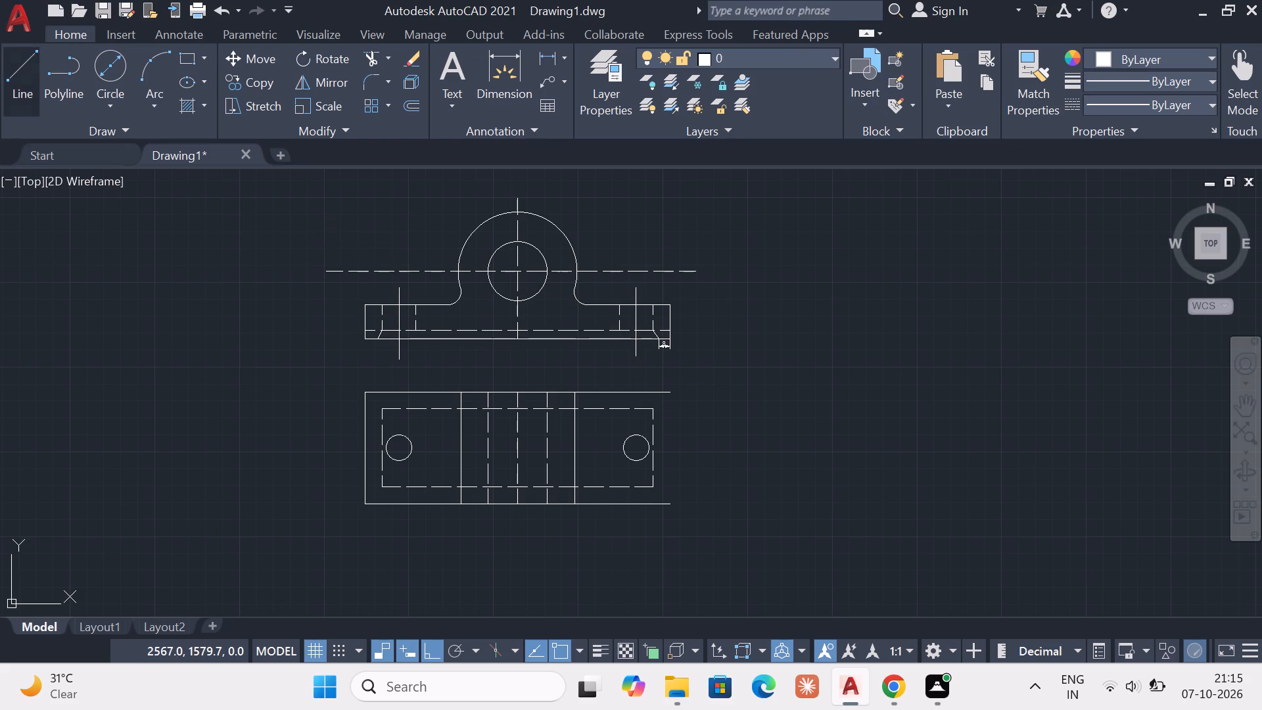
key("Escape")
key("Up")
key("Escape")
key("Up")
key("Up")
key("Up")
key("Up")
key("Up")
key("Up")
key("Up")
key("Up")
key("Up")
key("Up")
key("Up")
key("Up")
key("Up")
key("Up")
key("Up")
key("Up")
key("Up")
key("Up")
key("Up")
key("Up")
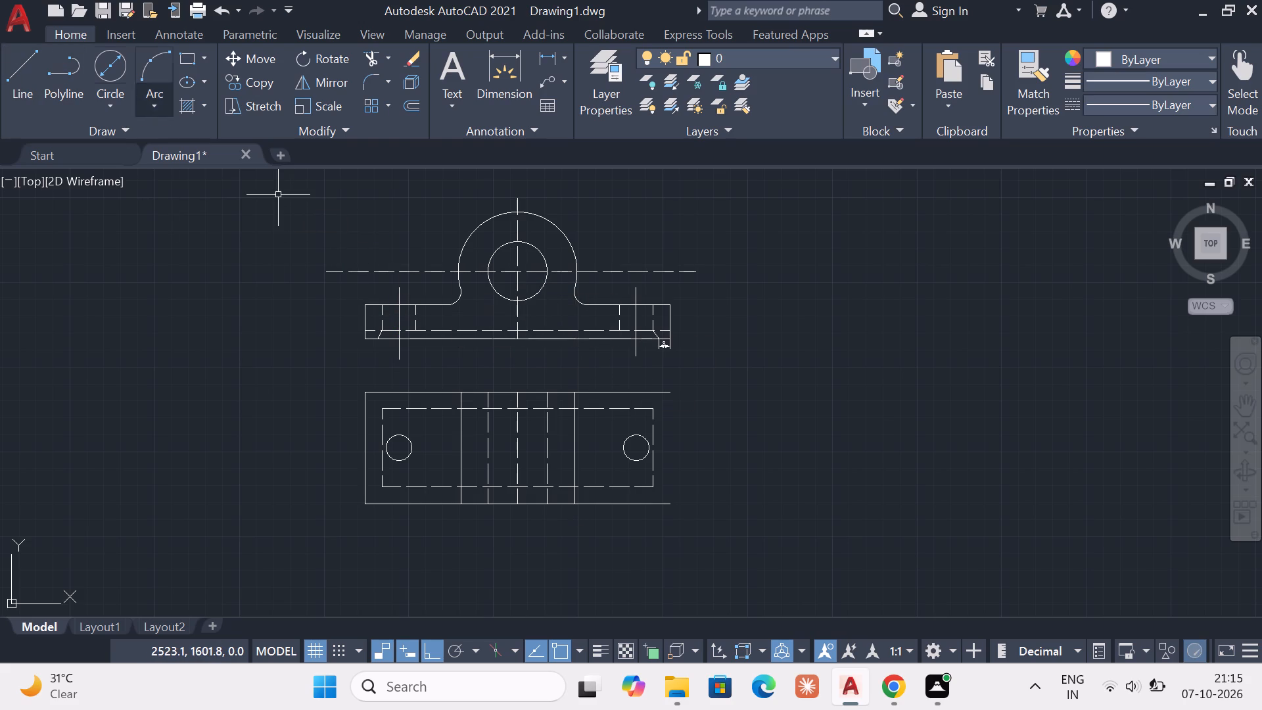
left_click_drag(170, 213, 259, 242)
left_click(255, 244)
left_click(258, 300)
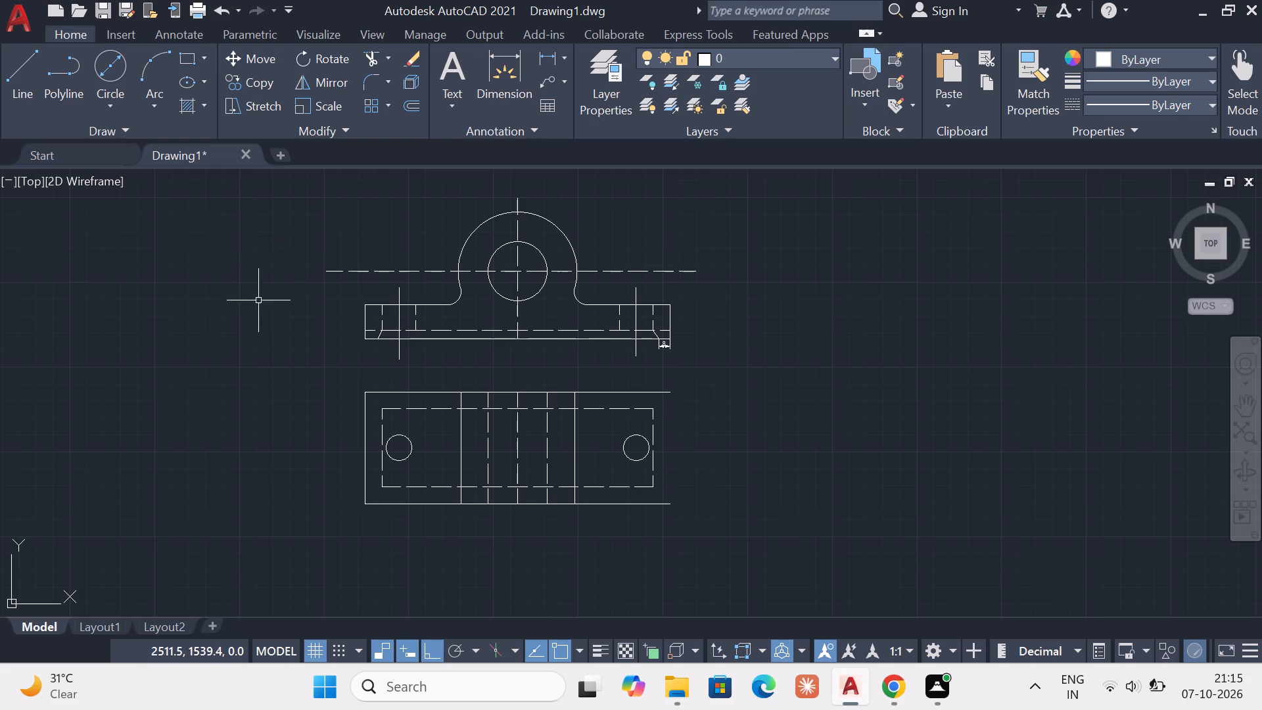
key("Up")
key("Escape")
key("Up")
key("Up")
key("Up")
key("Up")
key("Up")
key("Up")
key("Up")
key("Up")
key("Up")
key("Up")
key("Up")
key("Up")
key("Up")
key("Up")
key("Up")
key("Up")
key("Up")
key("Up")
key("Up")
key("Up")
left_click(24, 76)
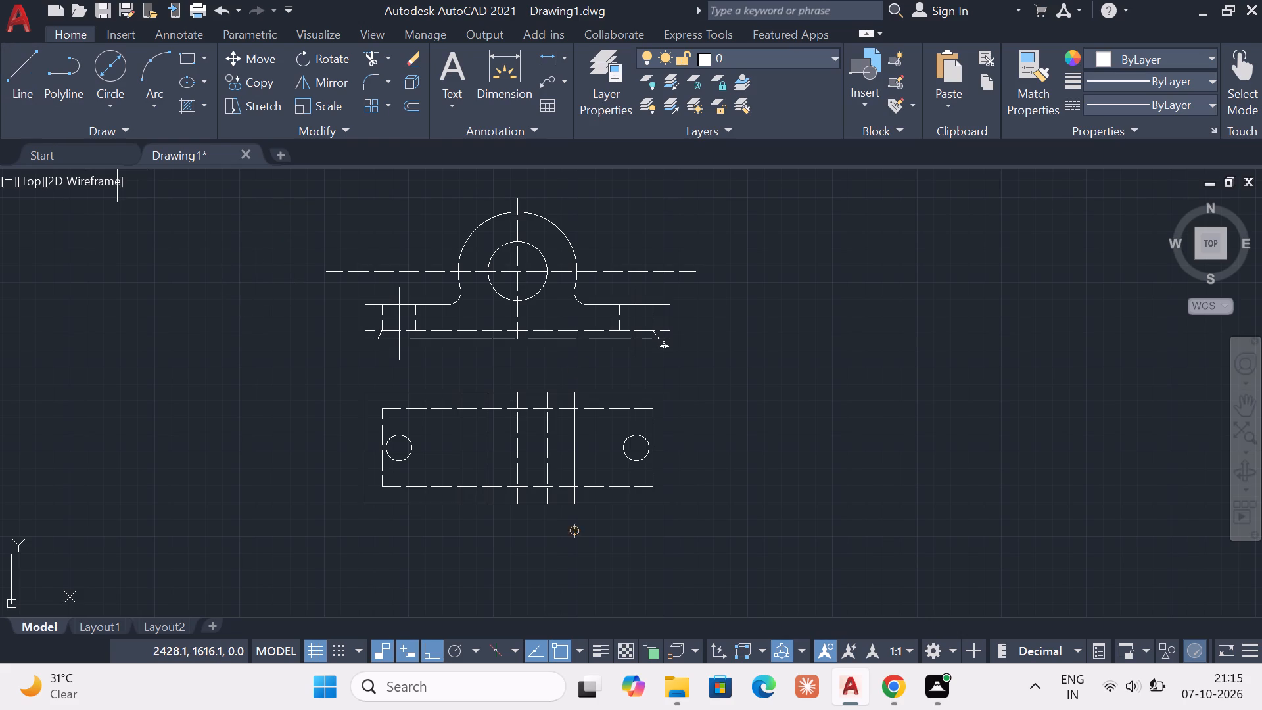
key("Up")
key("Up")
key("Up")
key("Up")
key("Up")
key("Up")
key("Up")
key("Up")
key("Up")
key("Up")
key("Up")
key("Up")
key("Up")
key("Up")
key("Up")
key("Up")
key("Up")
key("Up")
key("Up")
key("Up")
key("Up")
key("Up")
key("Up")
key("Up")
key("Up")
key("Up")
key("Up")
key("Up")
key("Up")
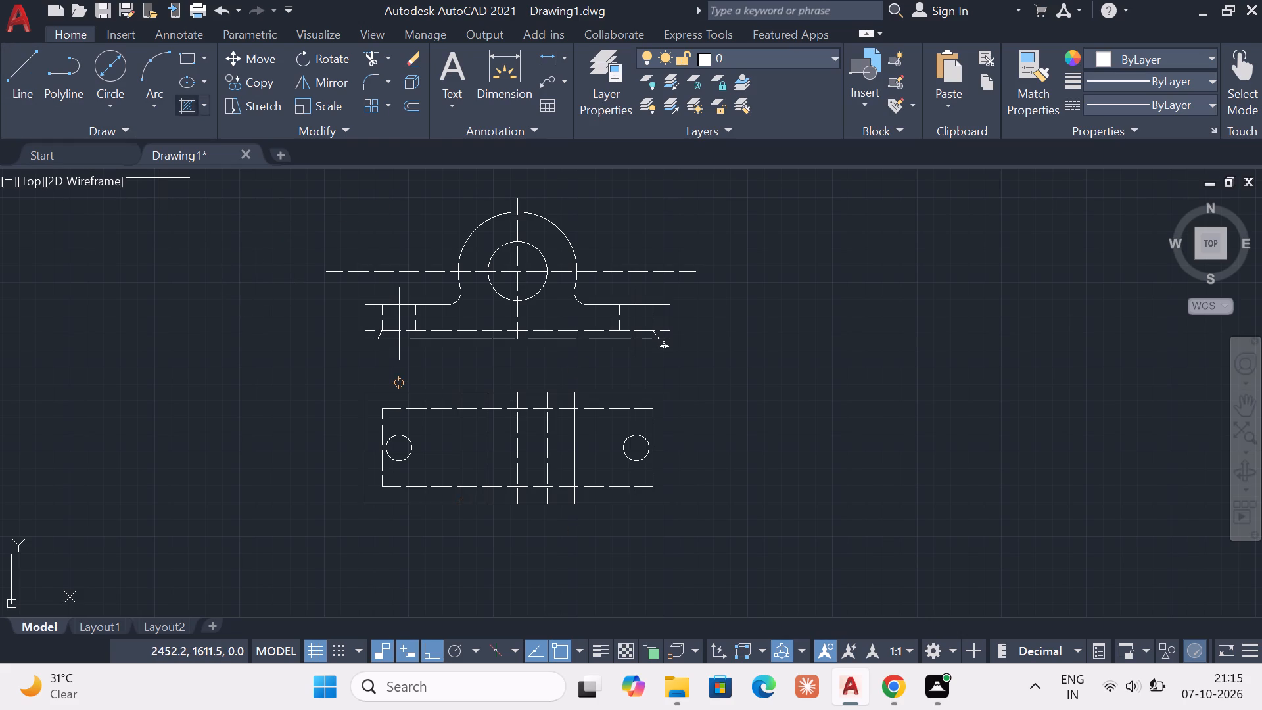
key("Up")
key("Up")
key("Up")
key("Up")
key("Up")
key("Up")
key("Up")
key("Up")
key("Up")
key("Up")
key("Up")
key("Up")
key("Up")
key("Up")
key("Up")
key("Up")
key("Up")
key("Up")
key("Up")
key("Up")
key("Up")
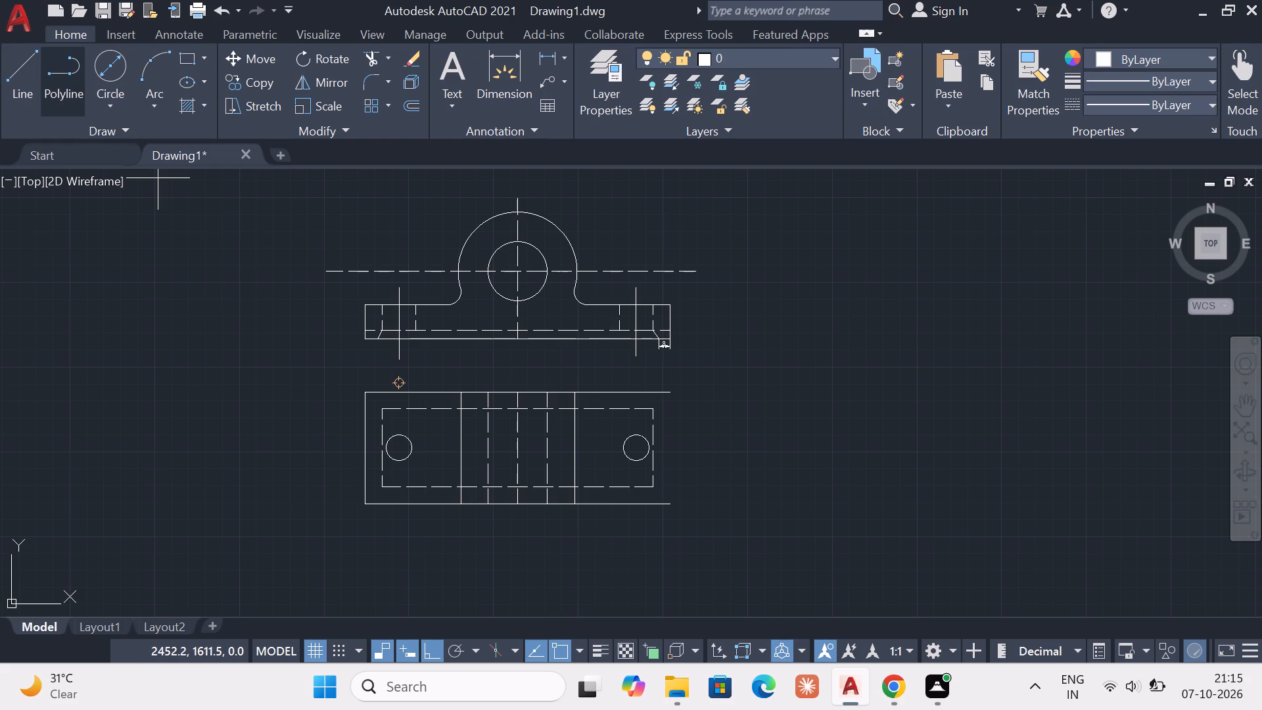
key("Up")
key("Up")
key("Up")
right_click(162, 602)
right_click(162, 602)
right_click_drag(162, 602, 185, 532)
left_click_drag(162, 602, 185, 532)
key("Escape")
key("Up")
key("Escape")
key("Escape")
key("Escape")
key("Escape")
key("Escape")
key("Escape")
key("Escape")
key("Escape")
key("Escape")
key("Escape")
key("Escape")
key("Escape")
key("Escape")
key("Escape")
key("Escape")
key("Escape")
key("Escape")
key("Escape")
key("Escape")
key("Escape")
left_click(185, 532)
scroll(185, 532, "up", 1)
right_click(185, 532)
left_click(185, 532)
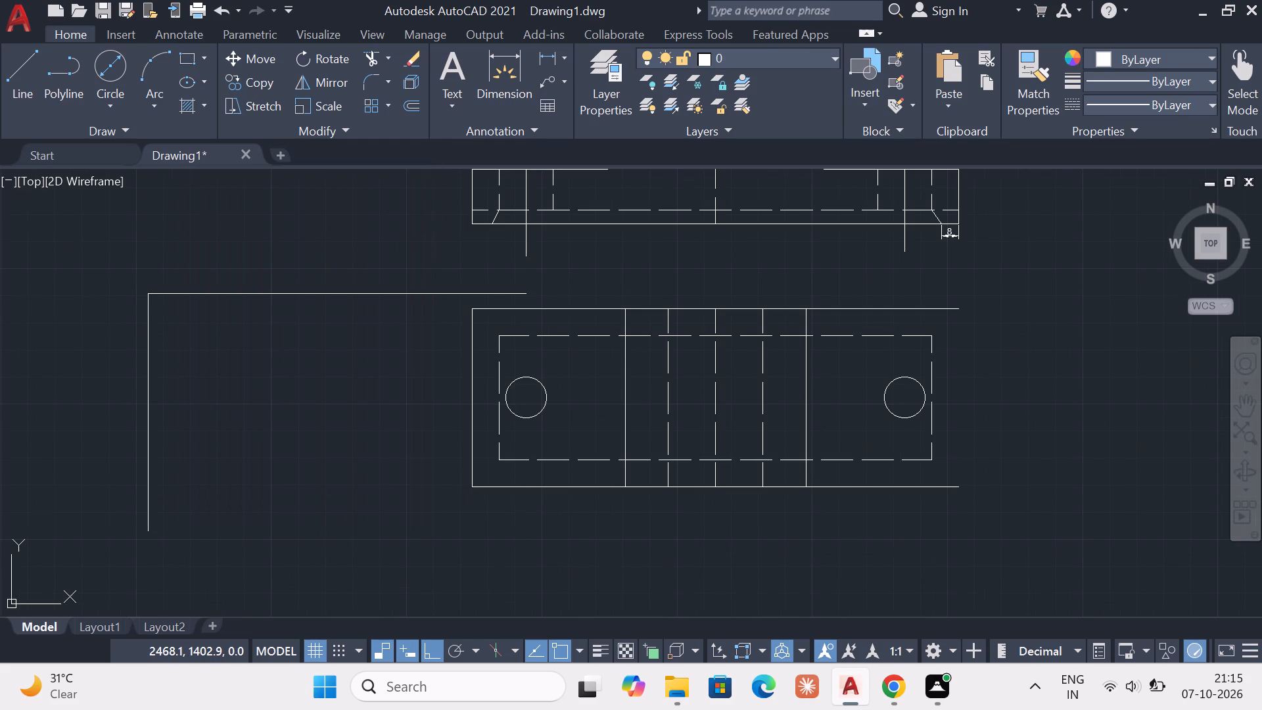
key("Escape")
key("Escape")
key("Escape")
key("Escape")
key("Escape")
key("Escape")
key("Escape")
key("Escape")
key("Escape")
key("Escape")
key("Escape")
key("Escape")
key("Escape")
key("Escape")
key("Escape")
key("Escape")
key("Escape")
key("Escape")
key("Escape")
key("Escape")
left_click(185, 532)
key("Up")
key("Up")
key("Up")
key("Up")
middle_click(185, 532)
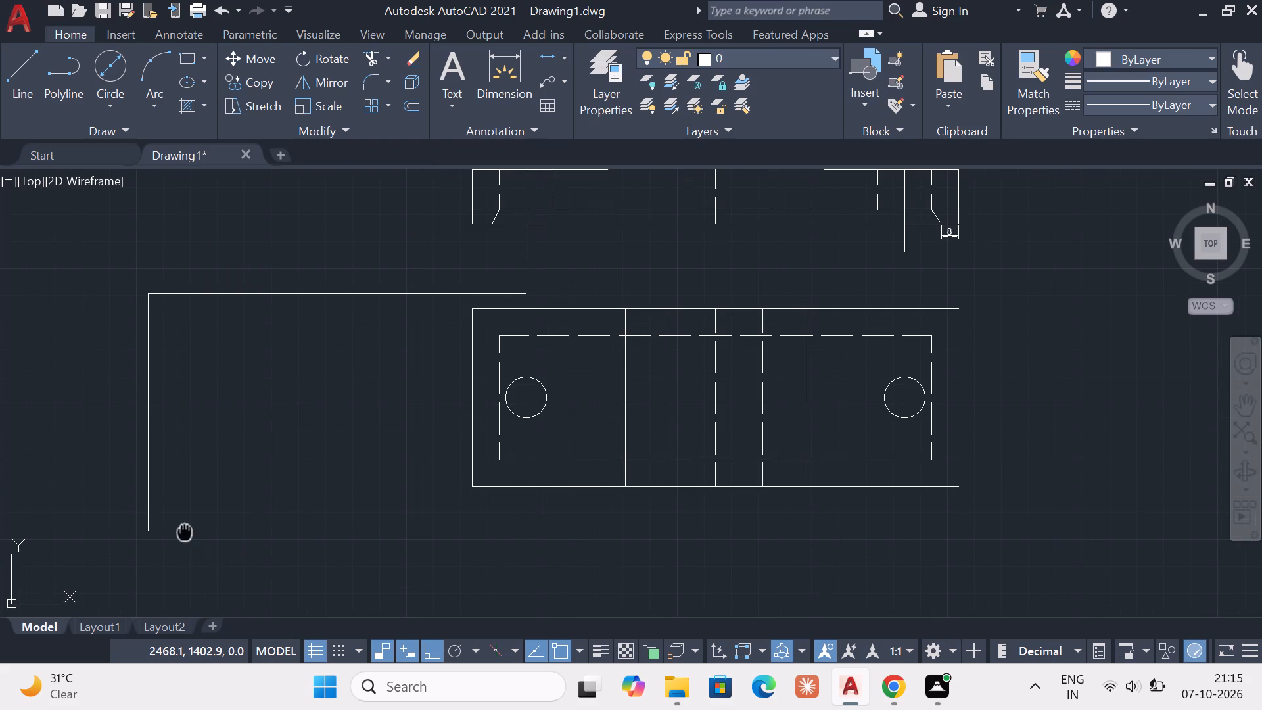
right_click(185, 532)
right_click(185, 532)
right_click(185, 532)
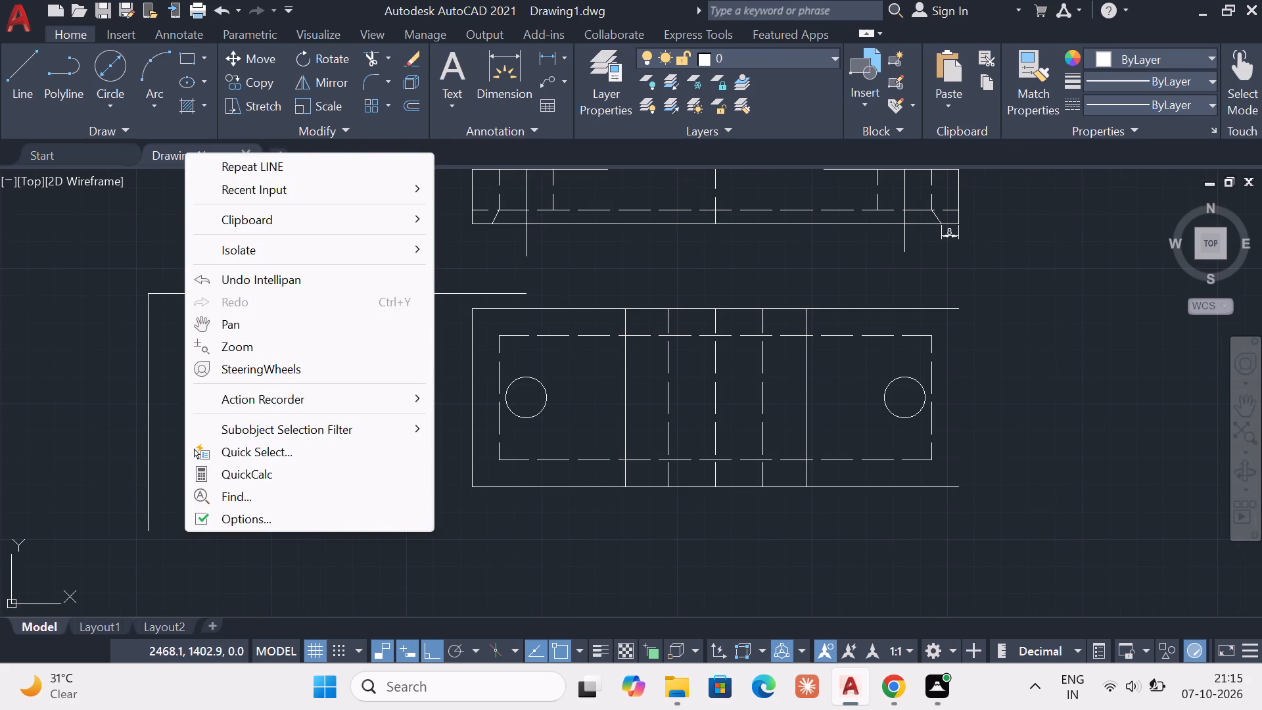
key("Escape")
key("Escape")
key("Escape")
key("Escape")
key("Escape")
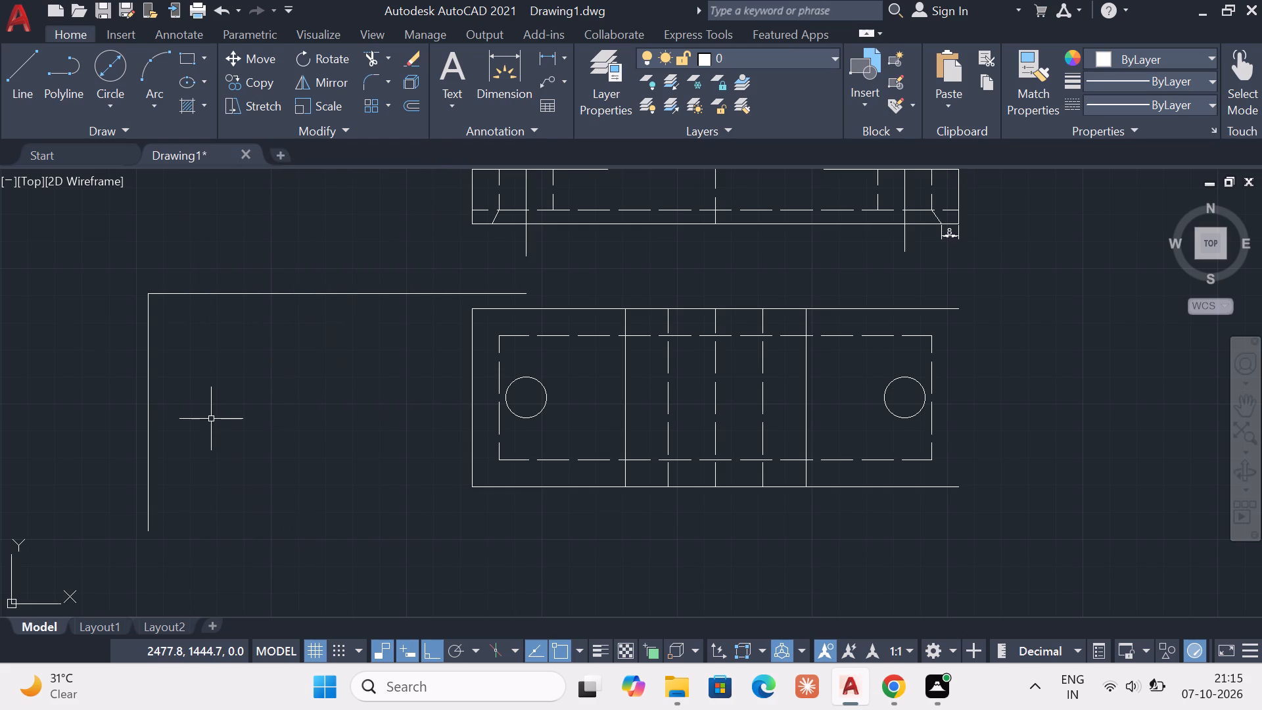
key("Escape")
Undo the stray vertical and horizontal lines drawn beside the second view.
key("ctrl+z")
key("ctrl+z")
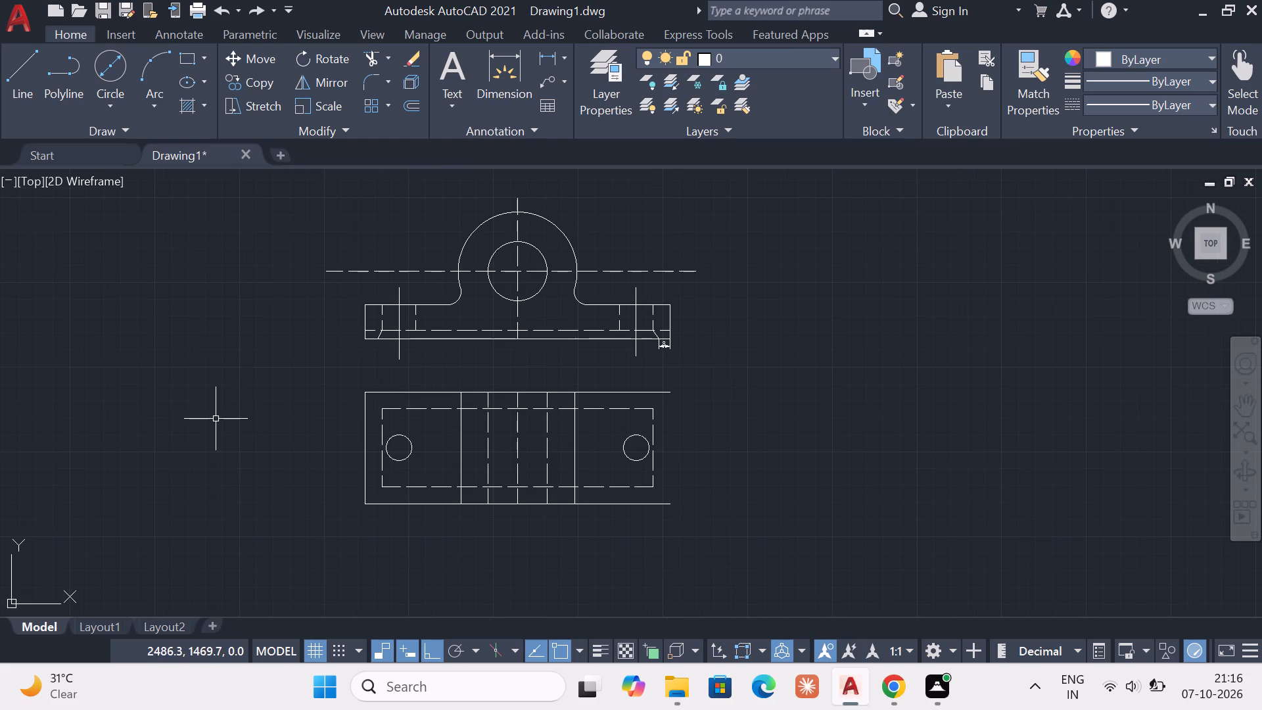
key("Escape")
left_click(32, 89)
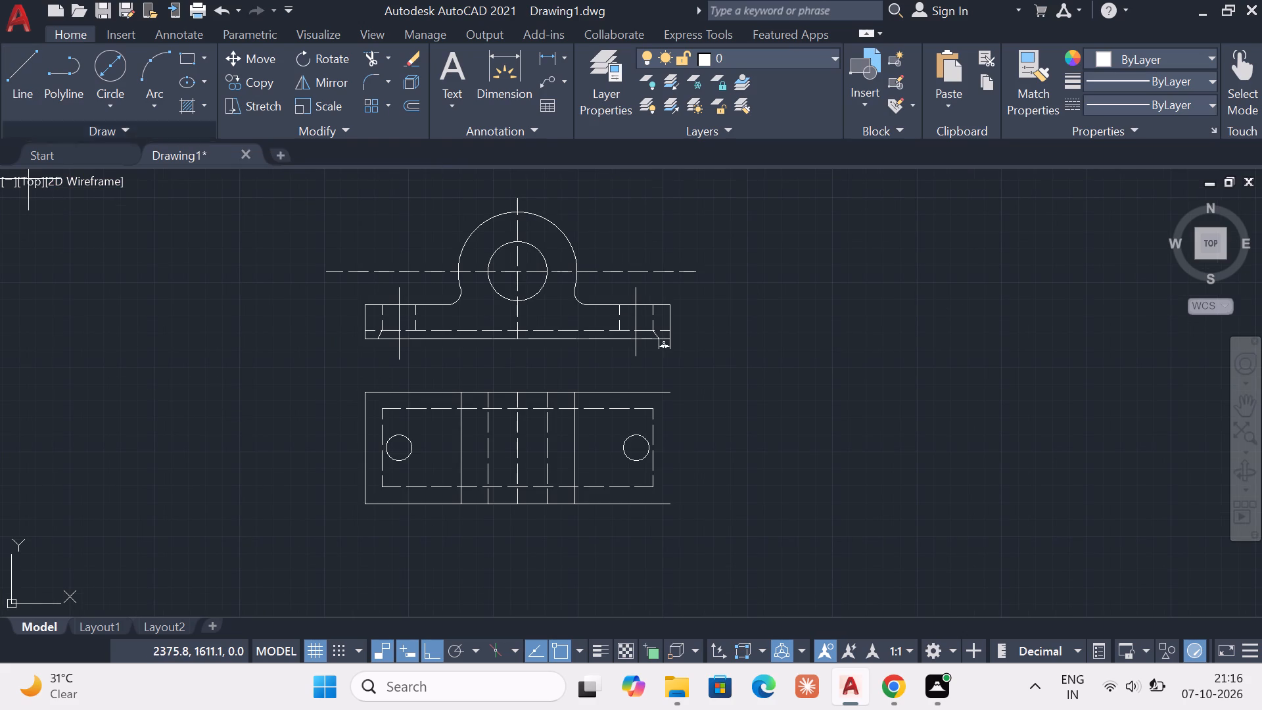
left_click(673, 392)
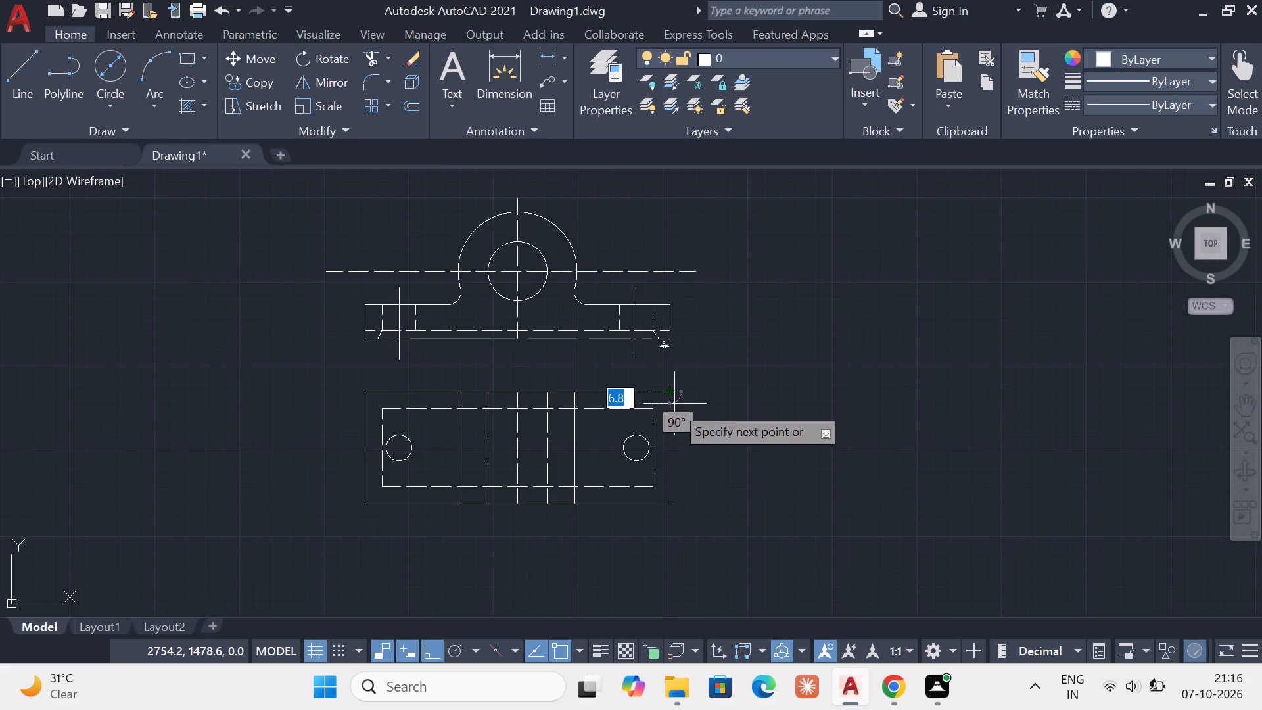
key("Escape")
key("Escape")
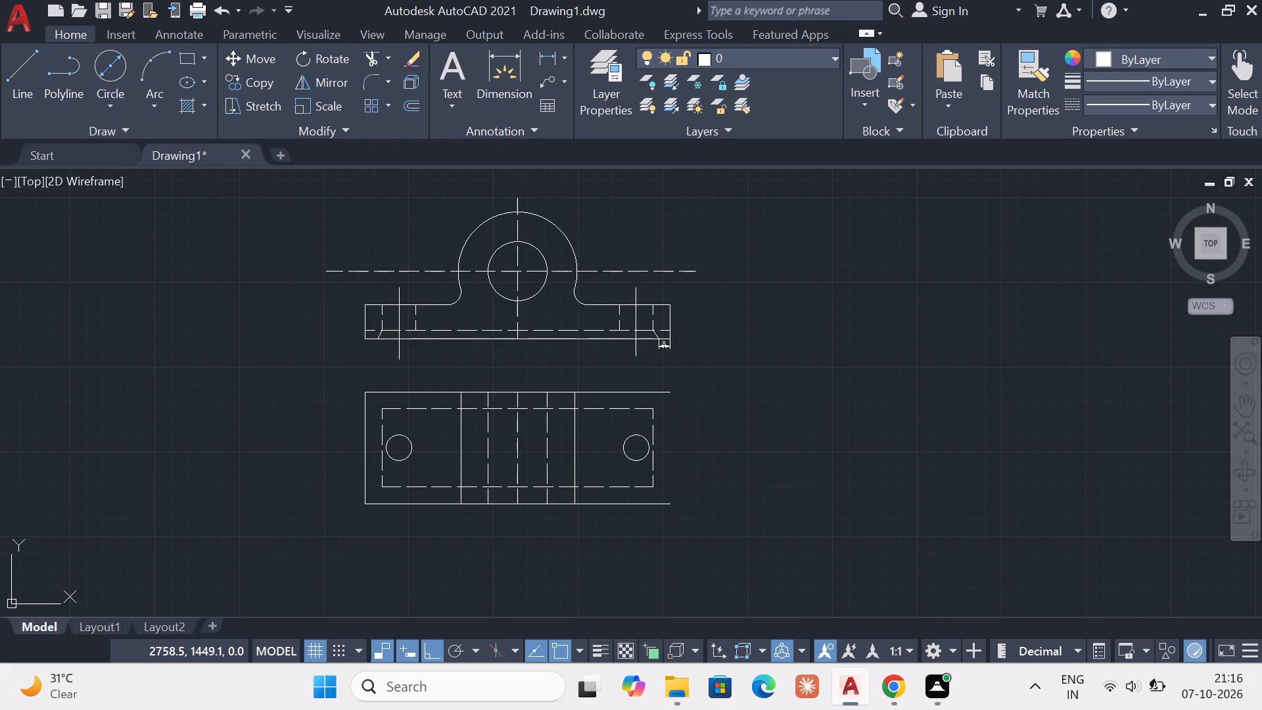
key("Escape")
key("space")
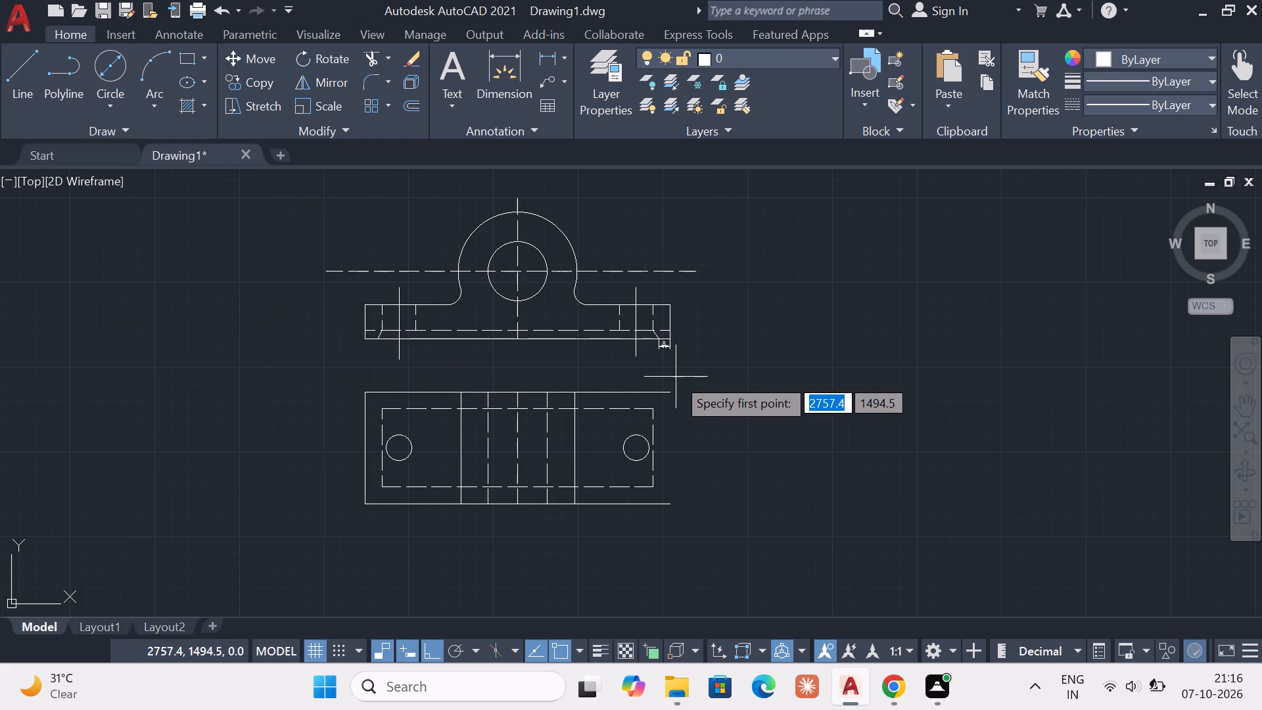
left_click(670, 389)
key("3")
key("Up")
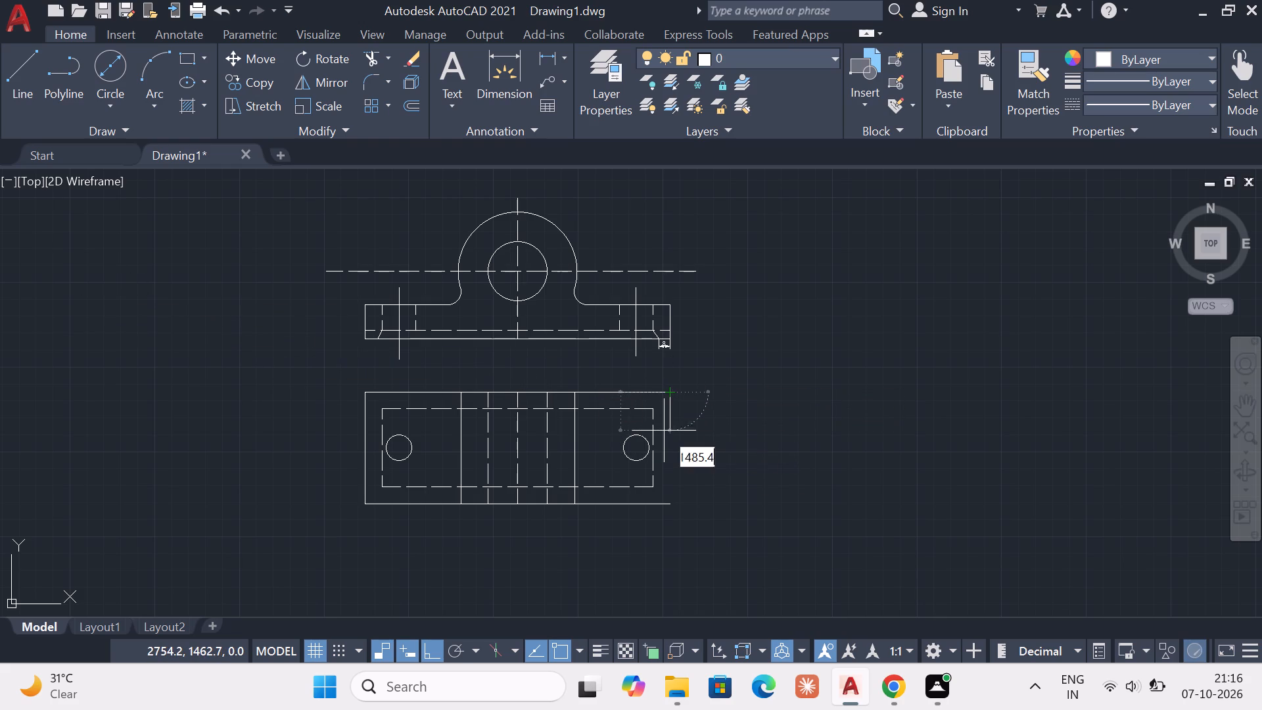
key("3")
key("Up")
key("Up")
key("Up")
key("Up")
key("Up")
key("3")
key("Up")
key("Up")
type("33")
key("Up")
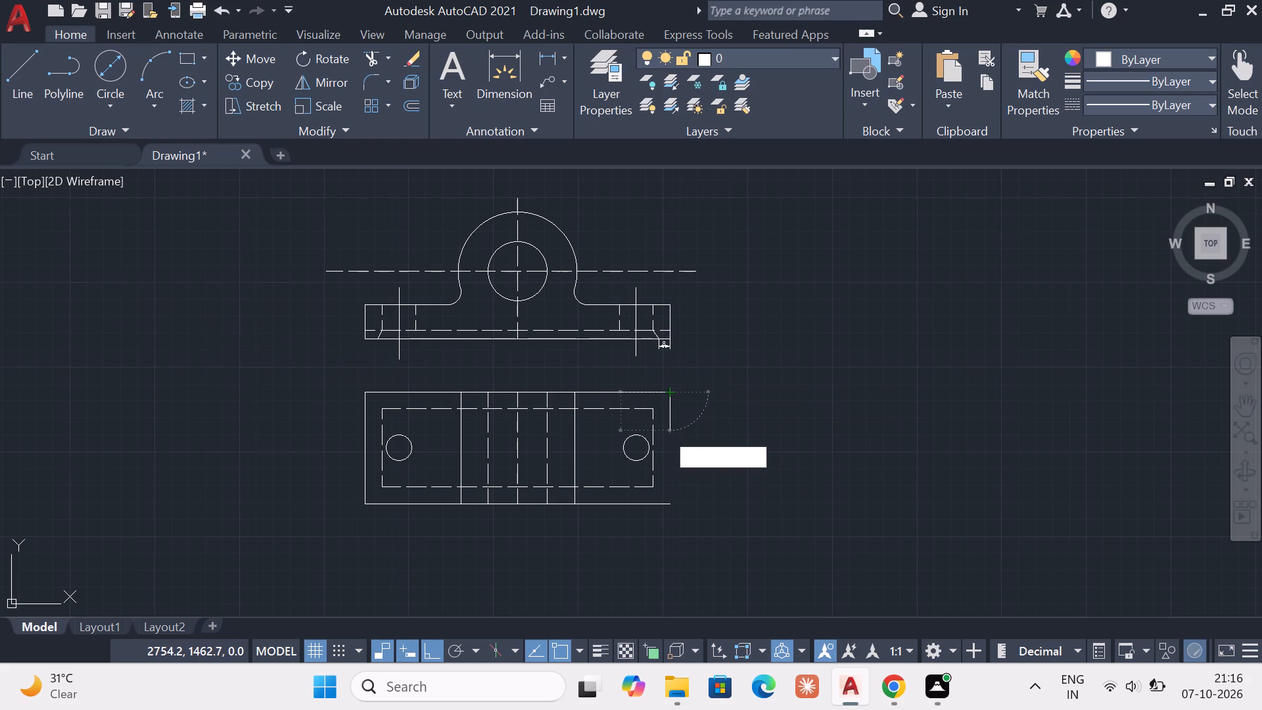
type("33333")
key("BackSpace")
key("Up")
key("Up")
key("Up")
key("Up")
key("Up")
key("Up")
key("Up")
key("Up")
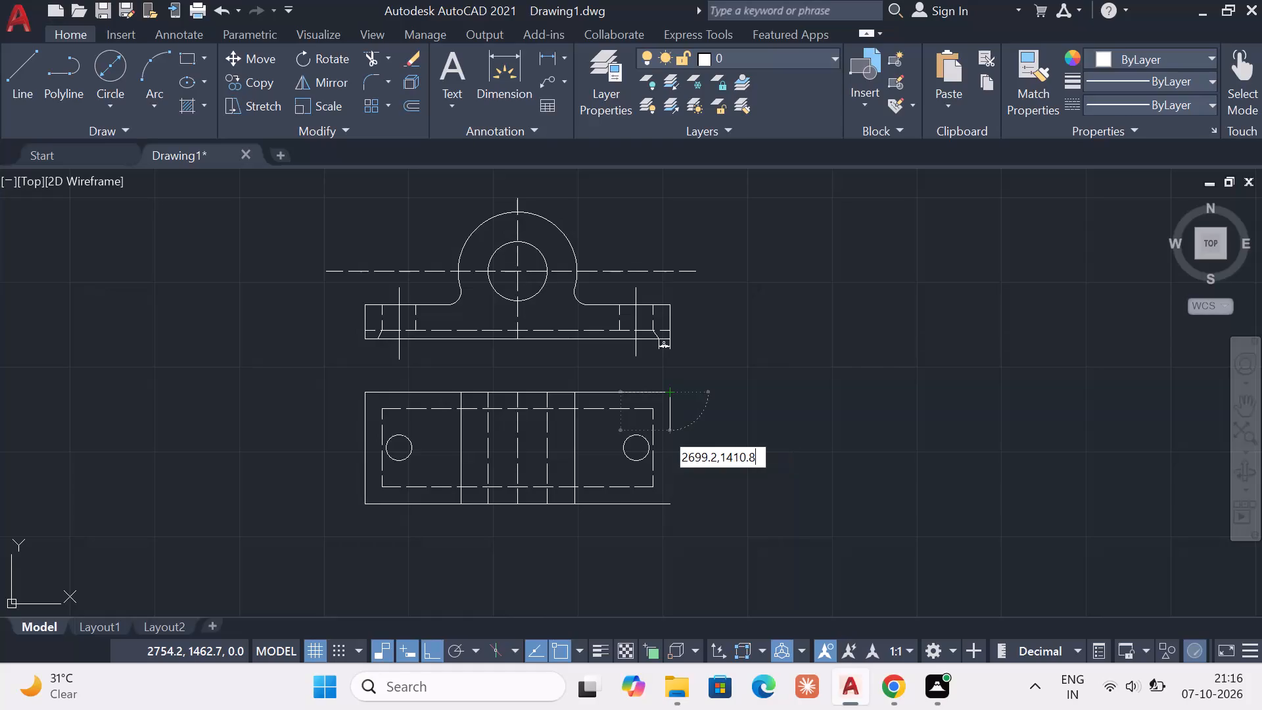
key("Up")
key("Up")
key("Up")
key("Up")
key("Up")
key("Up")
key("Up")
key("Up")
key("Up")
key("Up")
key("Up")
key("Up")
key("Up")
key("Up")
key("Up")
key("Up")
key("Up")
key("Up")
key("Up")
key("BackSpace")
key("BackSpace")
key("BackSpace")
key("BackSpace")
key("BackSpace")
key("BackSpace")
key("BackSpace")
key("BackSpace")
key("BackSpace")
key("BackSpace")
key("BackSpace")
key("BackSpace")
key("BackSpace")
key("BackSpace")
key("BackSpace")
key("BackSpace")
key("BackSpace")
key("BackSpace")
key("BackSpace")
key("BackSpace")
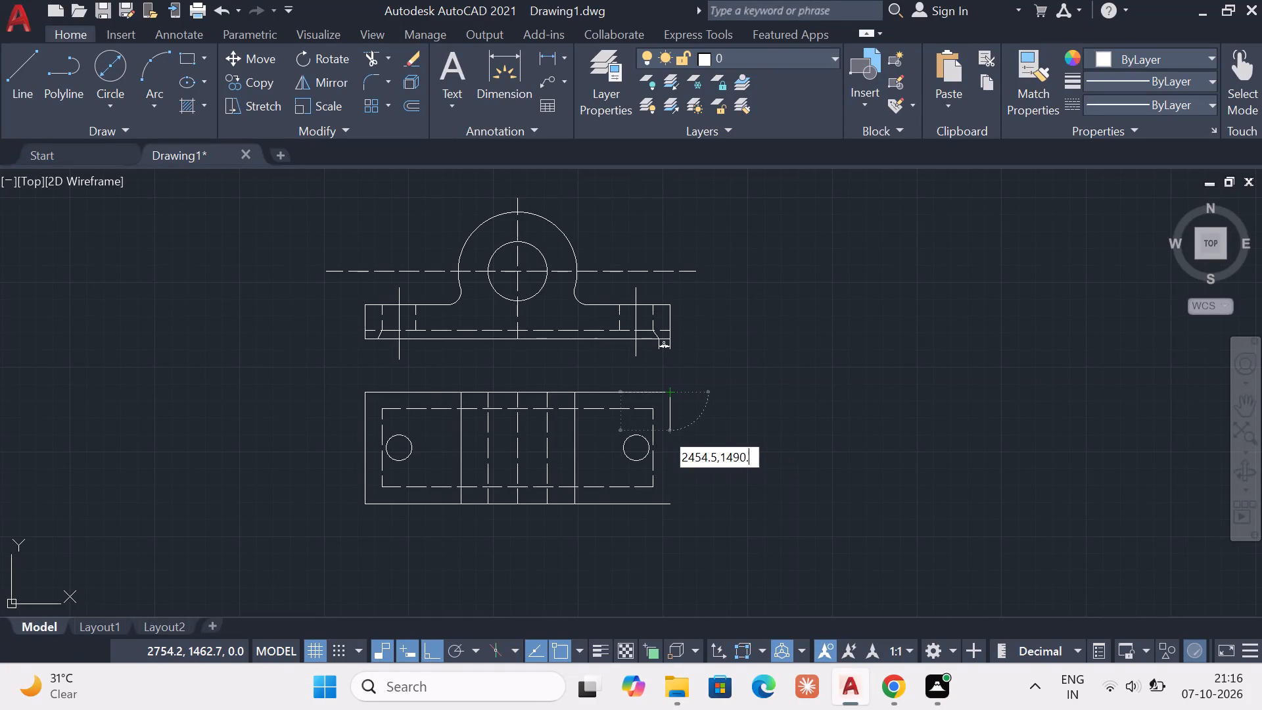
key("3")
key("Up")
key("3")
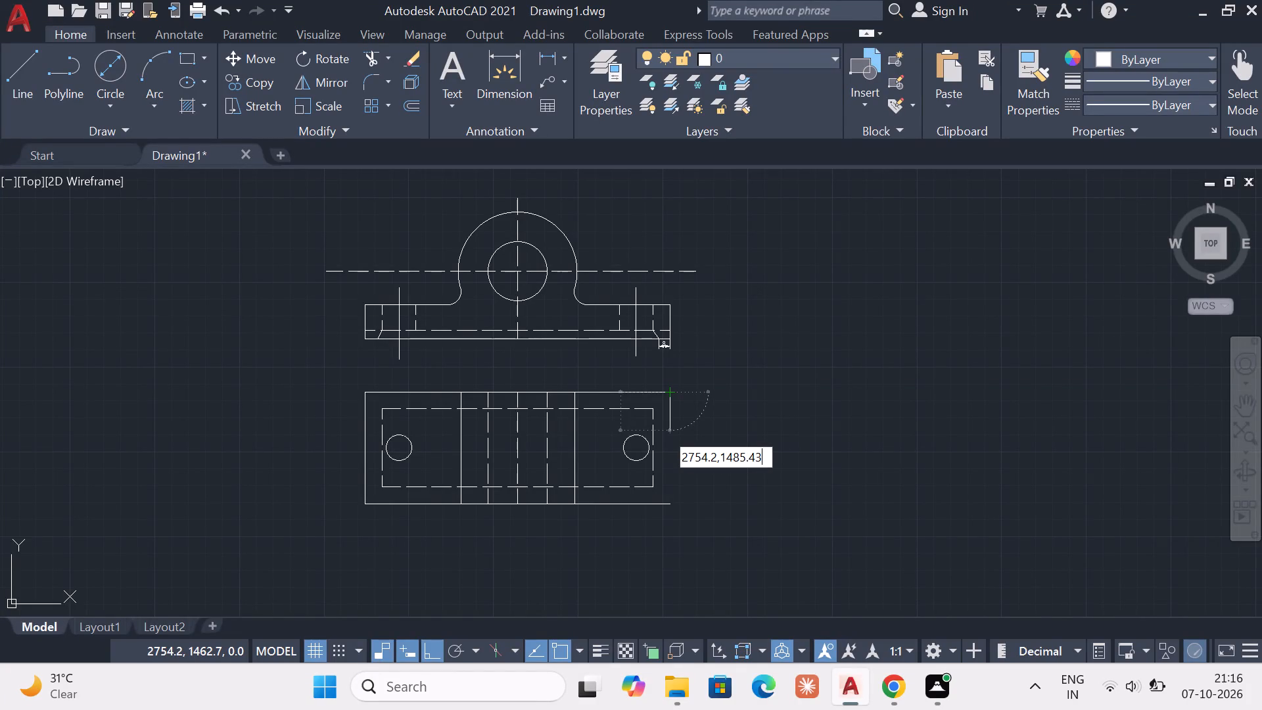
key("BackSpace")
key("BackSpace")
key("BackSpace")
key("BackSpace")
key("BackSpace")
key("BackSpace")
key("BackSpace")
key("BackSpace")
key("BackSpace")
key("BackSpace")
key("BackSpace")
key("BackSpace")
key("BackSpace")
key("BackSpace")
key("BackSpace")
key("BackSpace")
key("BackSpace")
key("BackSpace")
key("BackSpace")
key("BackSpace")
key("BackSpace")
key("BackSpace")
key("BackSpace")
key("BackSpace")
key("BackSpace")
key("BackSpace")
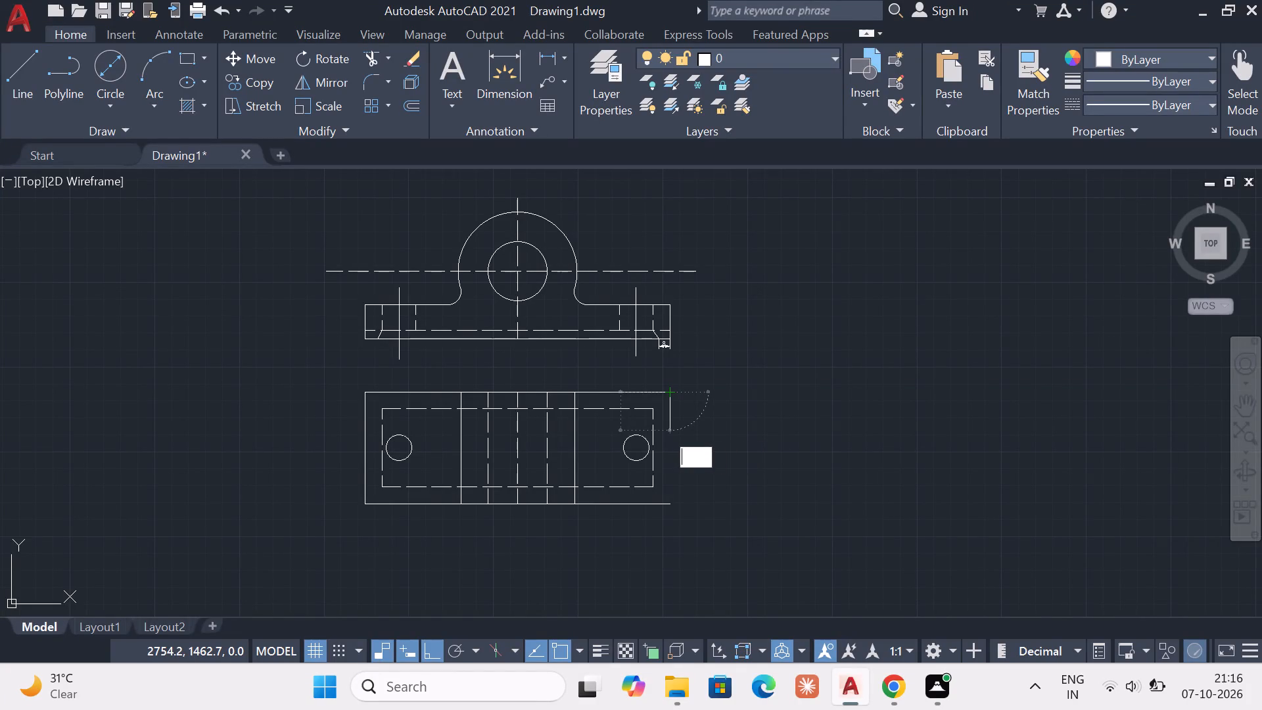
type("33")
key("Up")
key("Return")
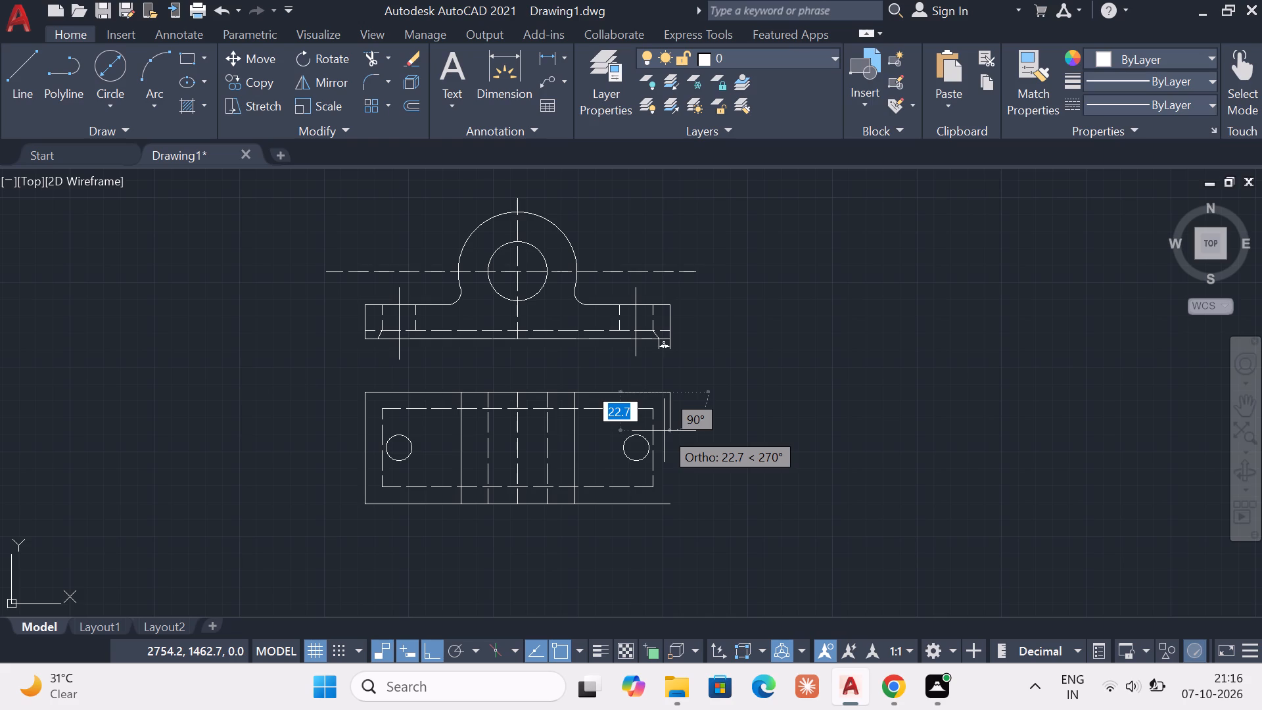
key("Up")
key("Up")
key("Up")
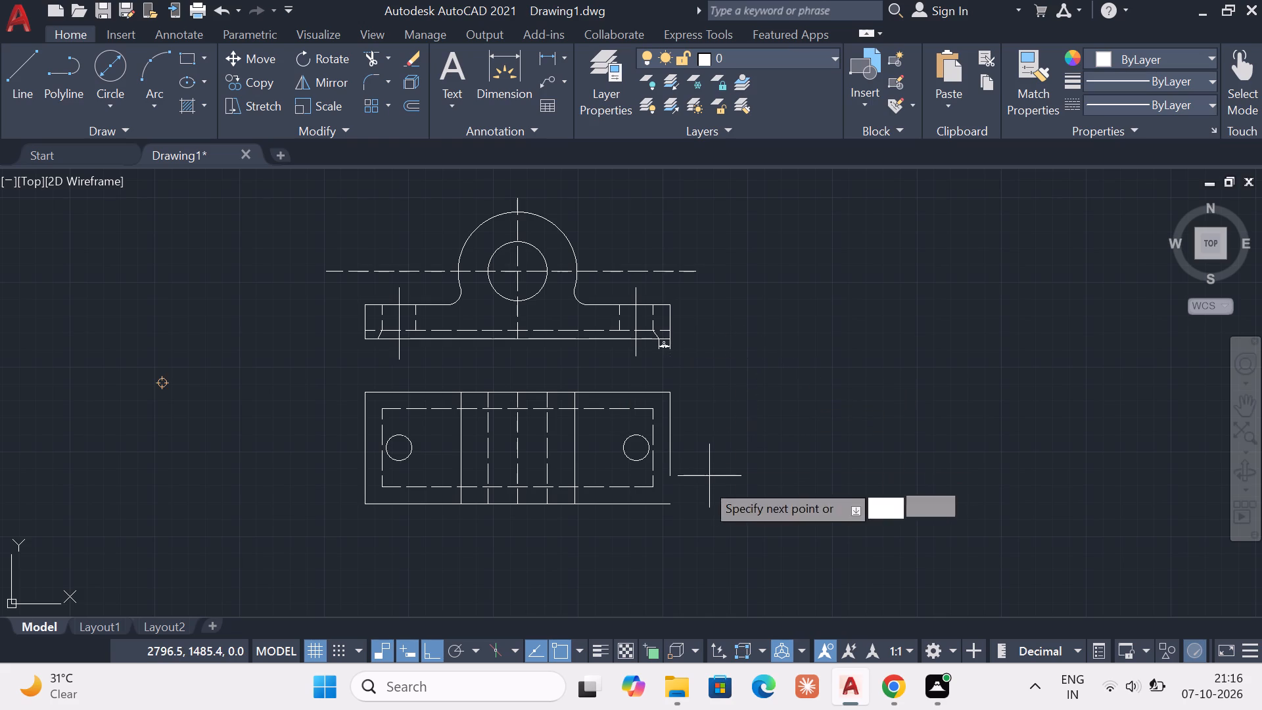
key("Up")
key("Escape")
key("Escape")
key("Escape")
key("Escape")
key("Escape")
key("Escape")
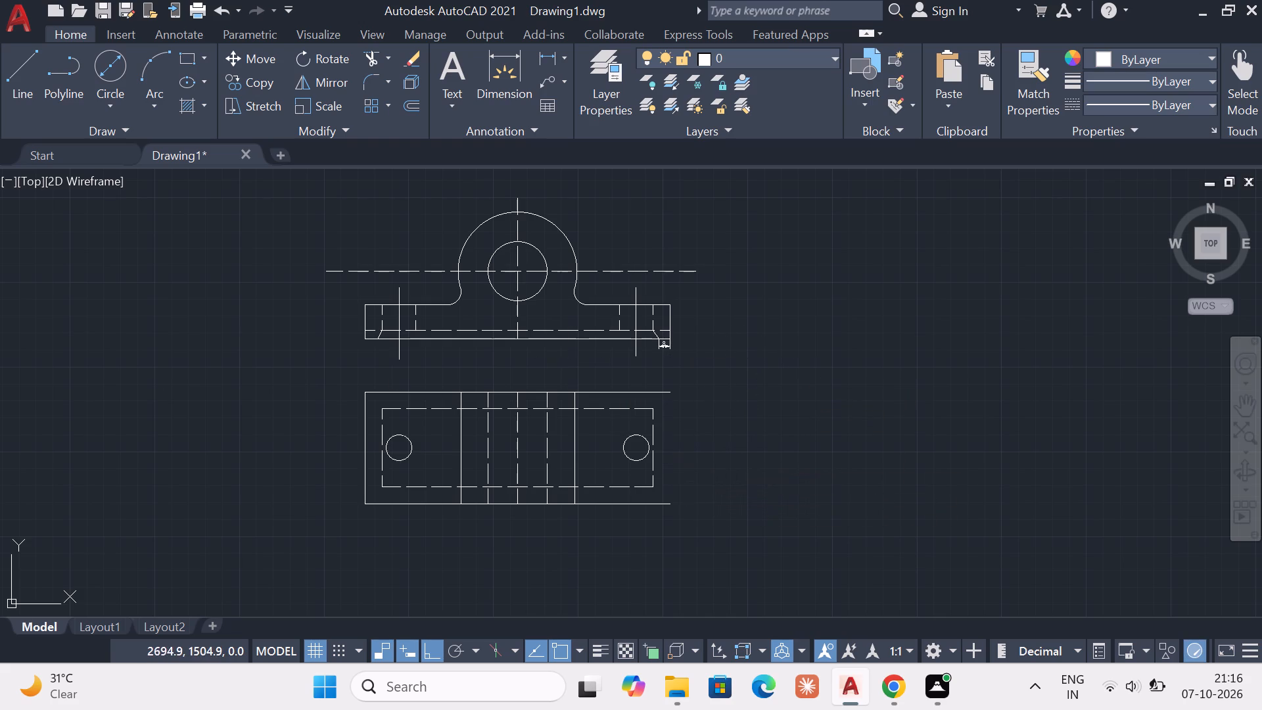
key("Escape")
Draw the upper half of the second view's right edge as a vertical 33-unit line down from the upper right corner.
left_click(26, 71)
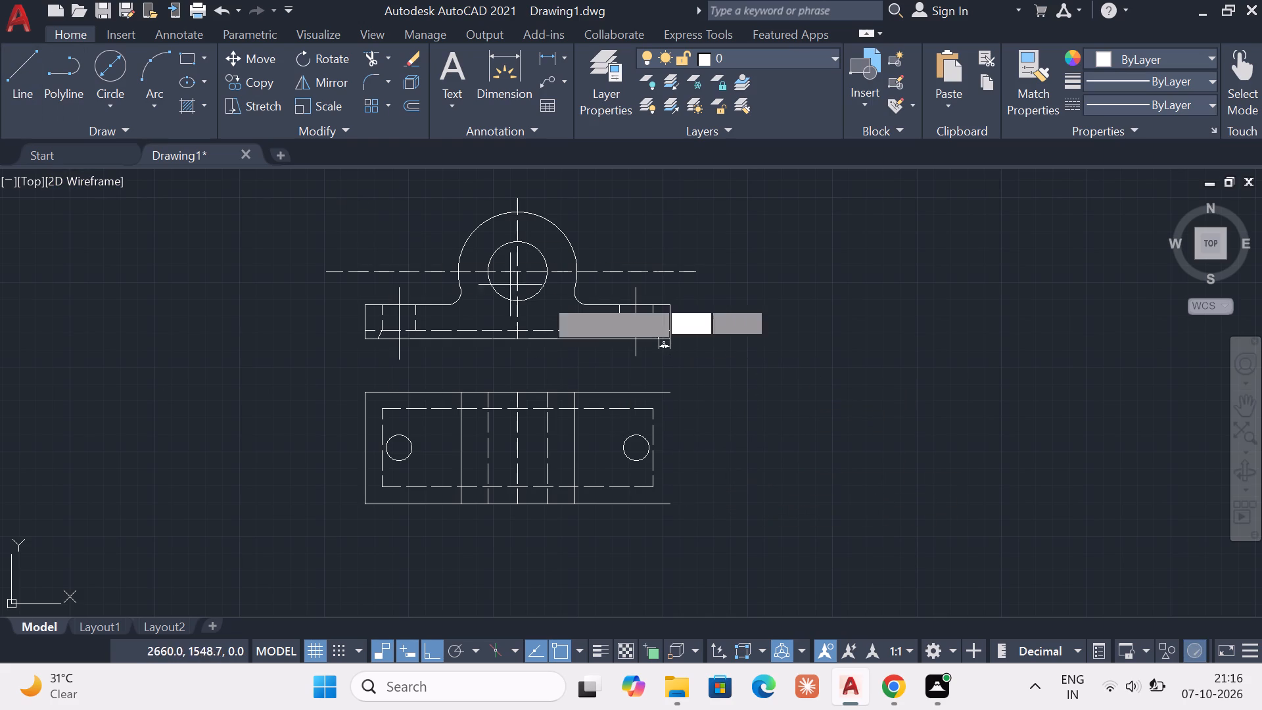
left_click(673, 389)
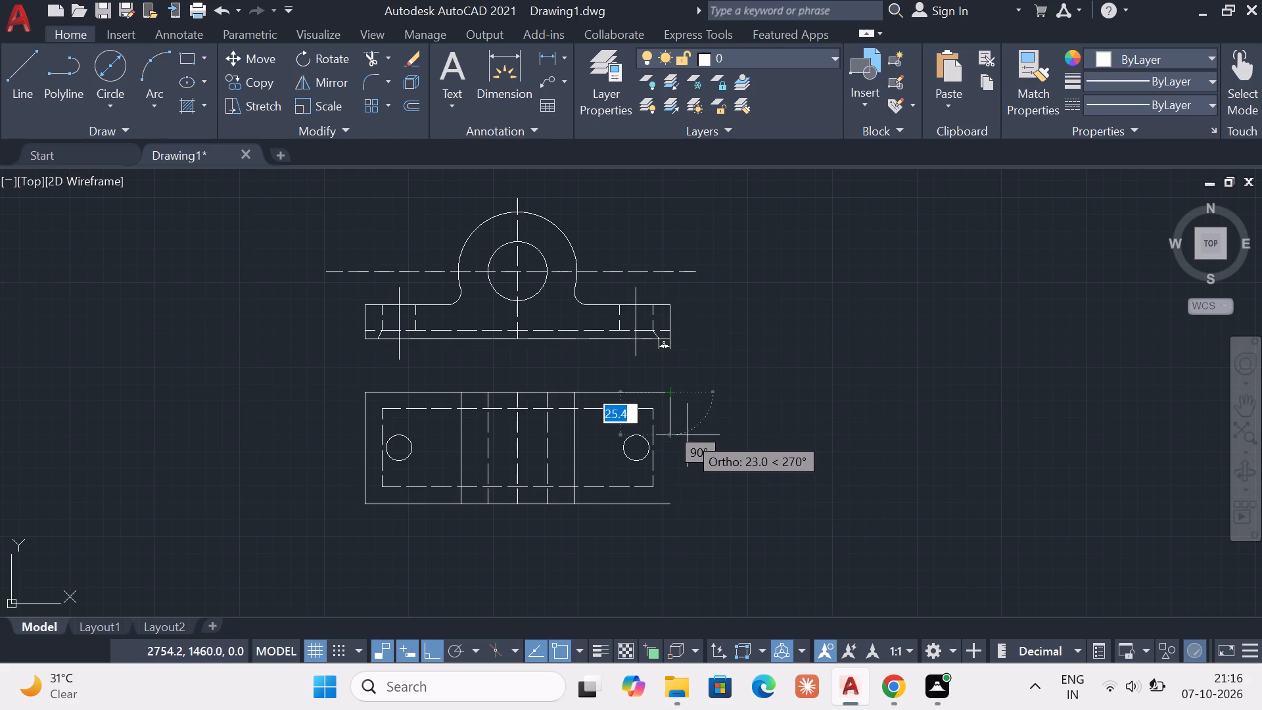
type("33")
key("Return")
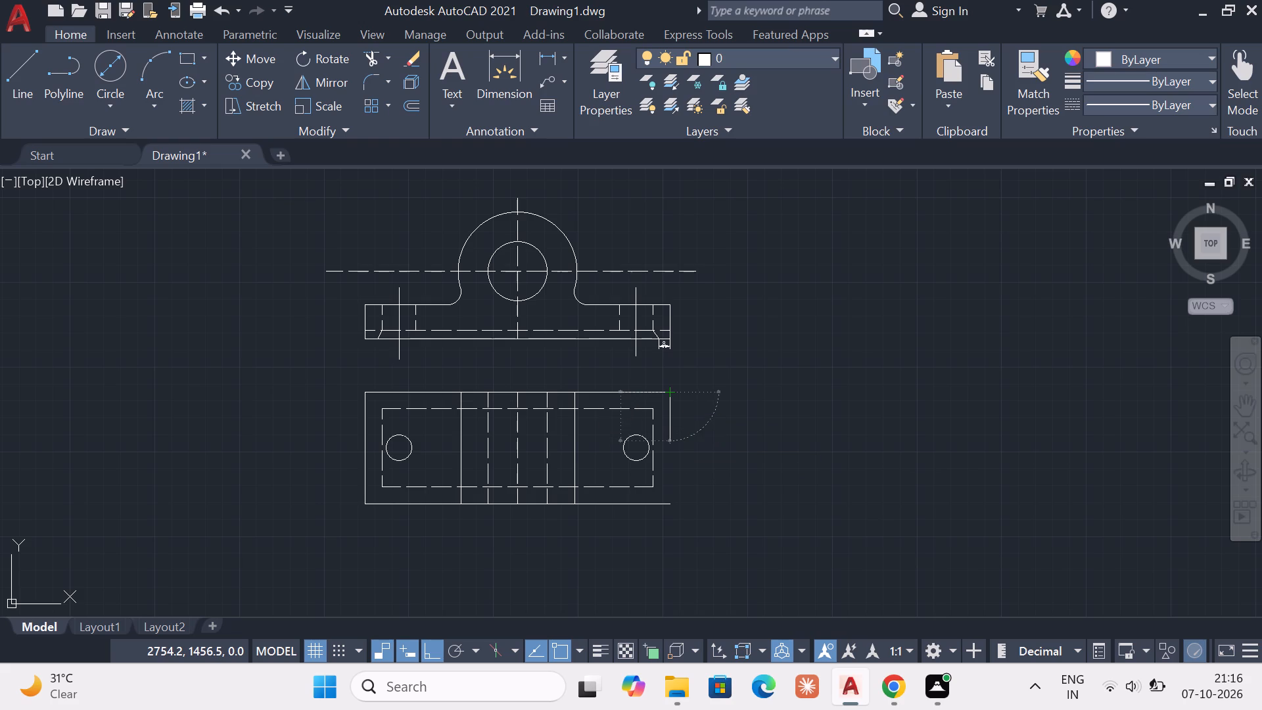
key("Escape")
Draw the lower half of the second view's right edge from the upper segment's end to the bottom right corner.
key("space")
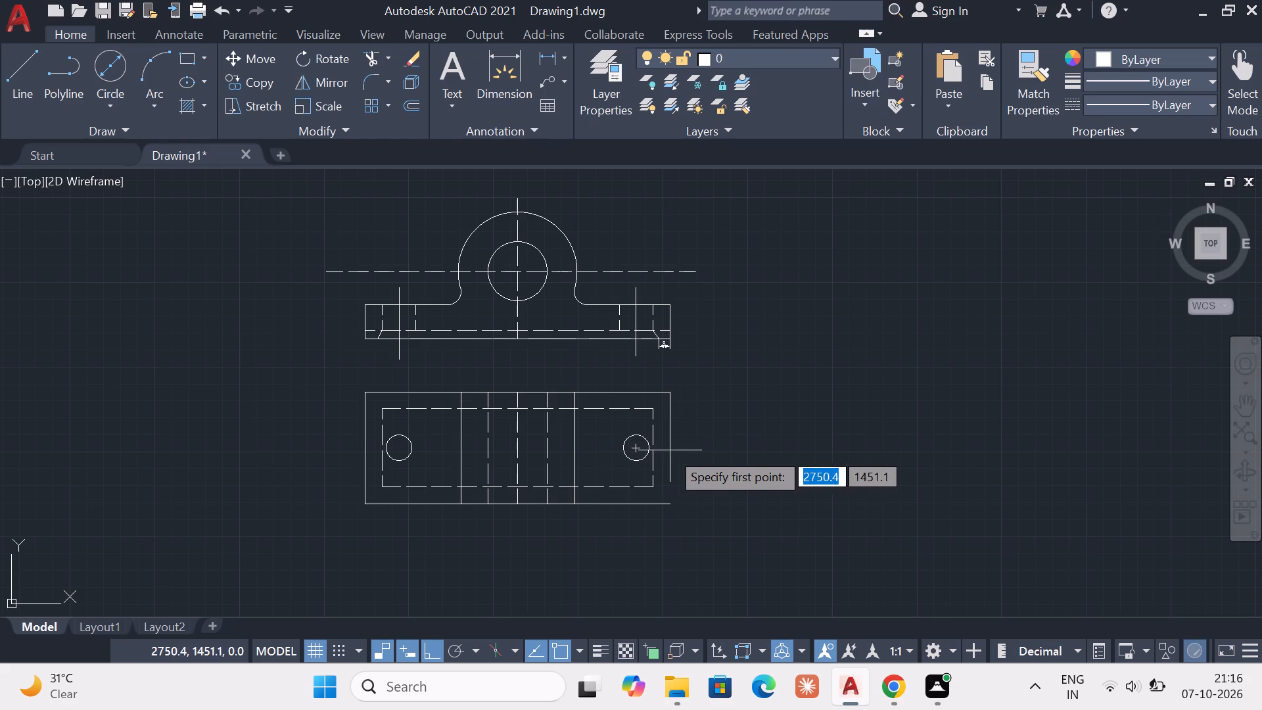
left_click(675, 450)
left_click(674, 500)
key("Escape")
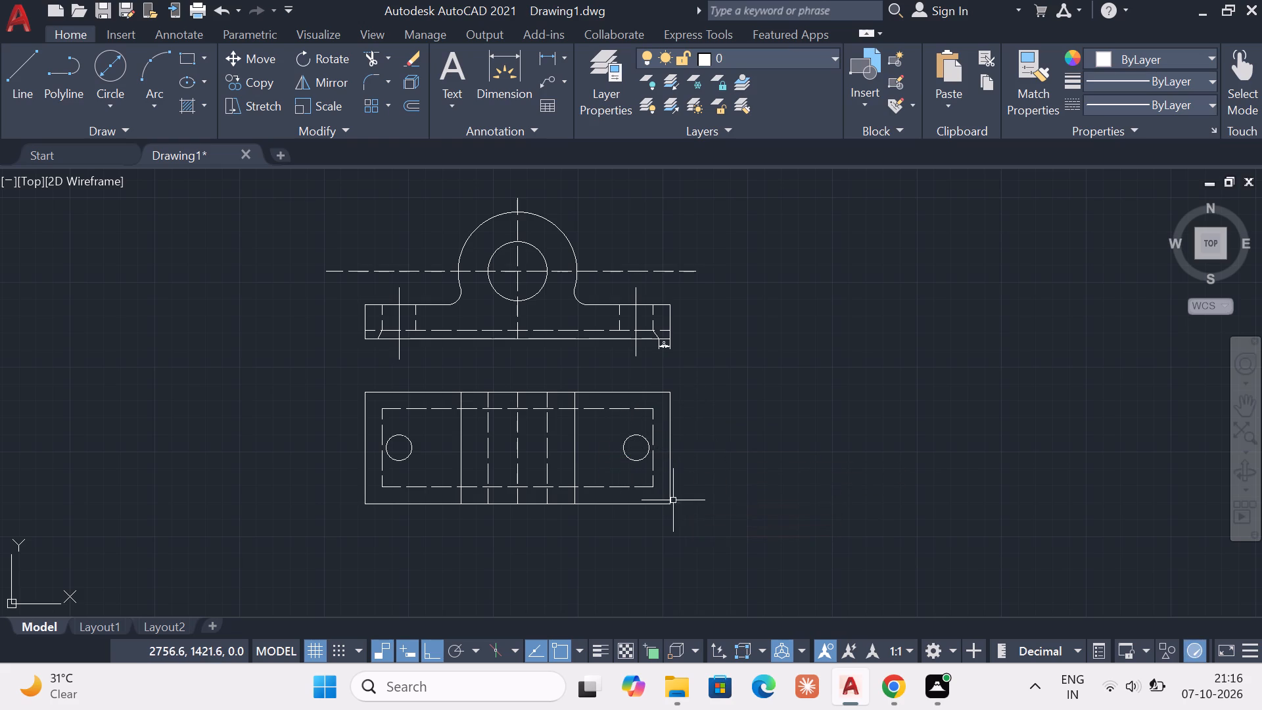
key("Escape")
key("Escape")
key("Escape")
key("Escape")
key("Escape")
key("Escape")
key("Escape")
Draw a vertical line across the second view's left hole circle, from its top quadrant to its bottom quadrant.
left_click(24, 84)
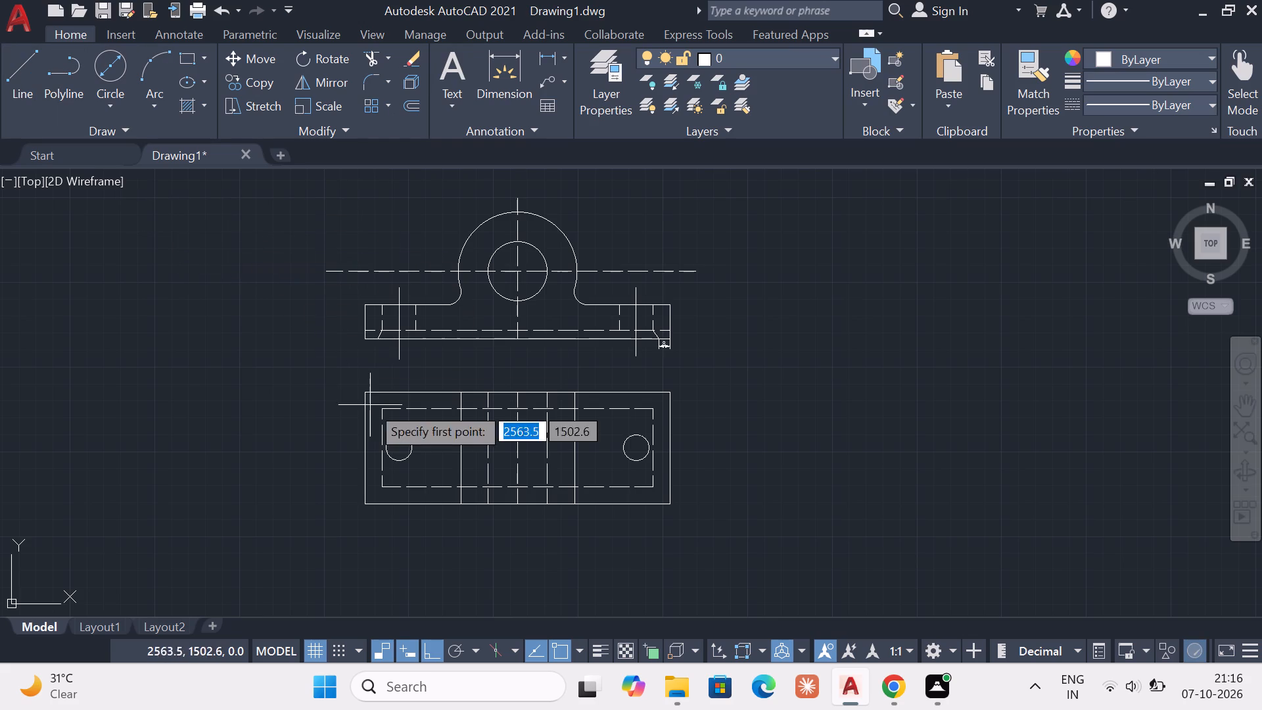
scroll(387, 438, "up", 3)
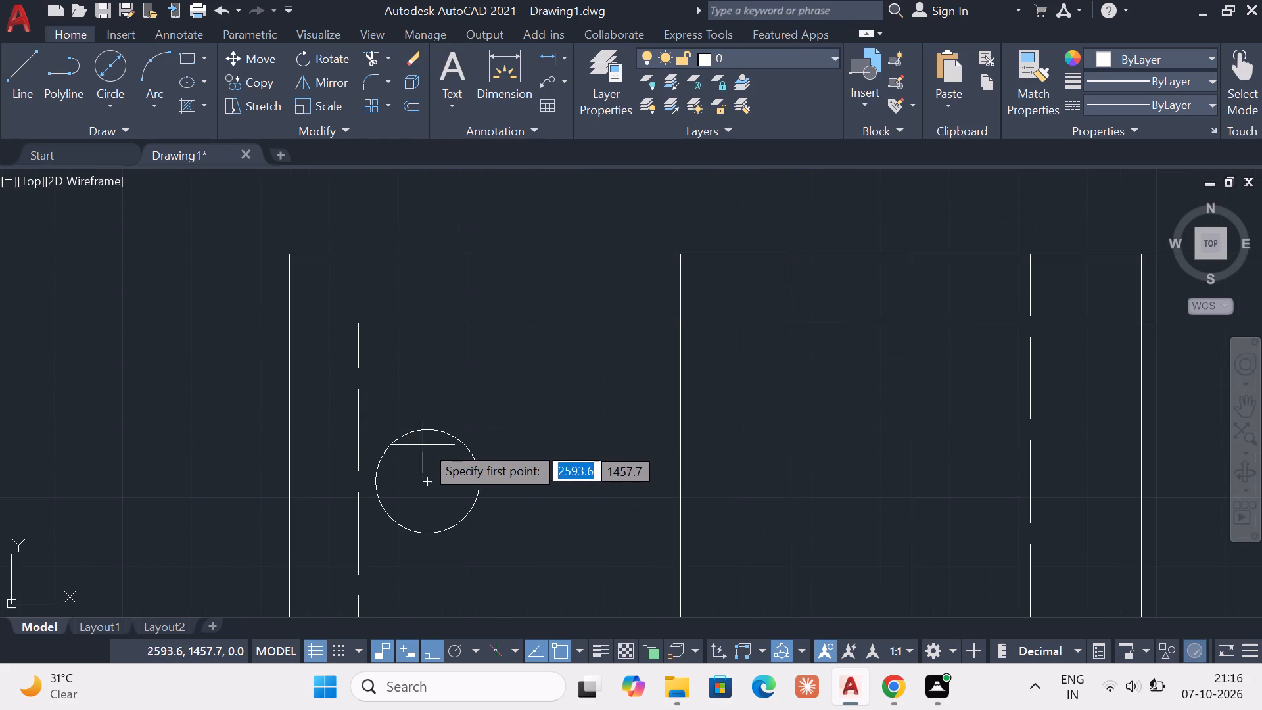
left_click(431, 429)
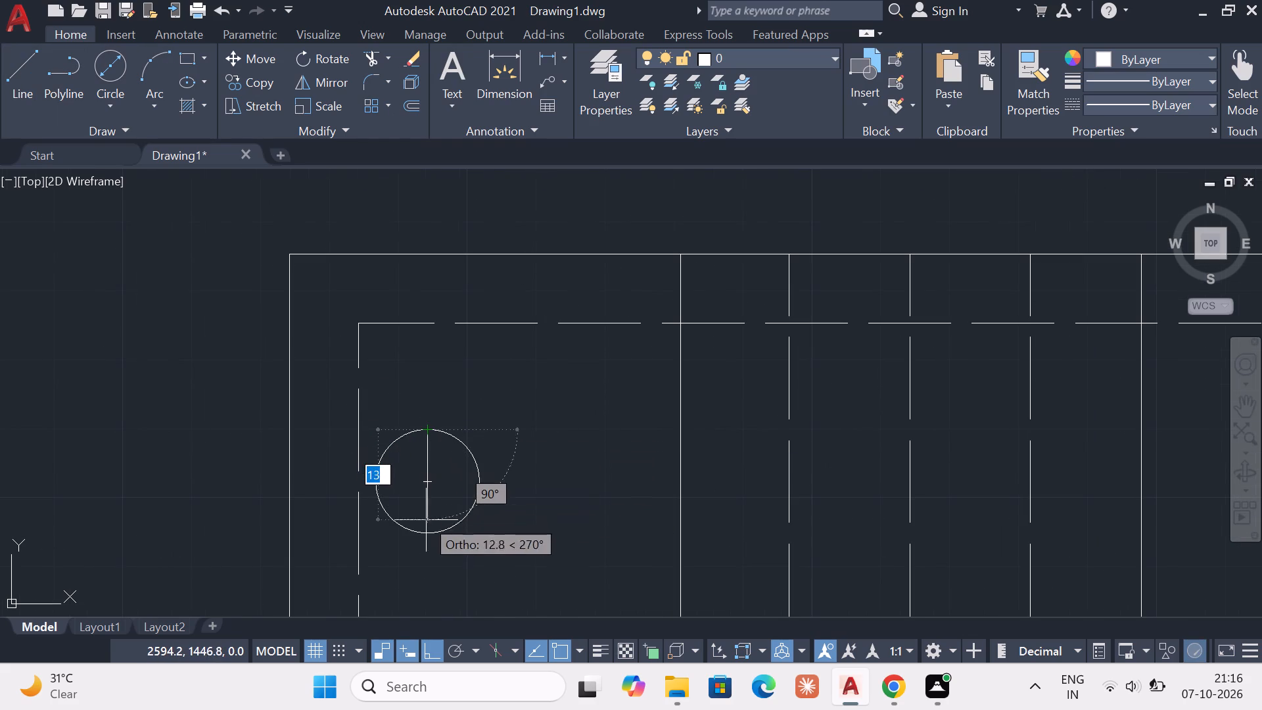
left_click(429, 534)
key("Escape")
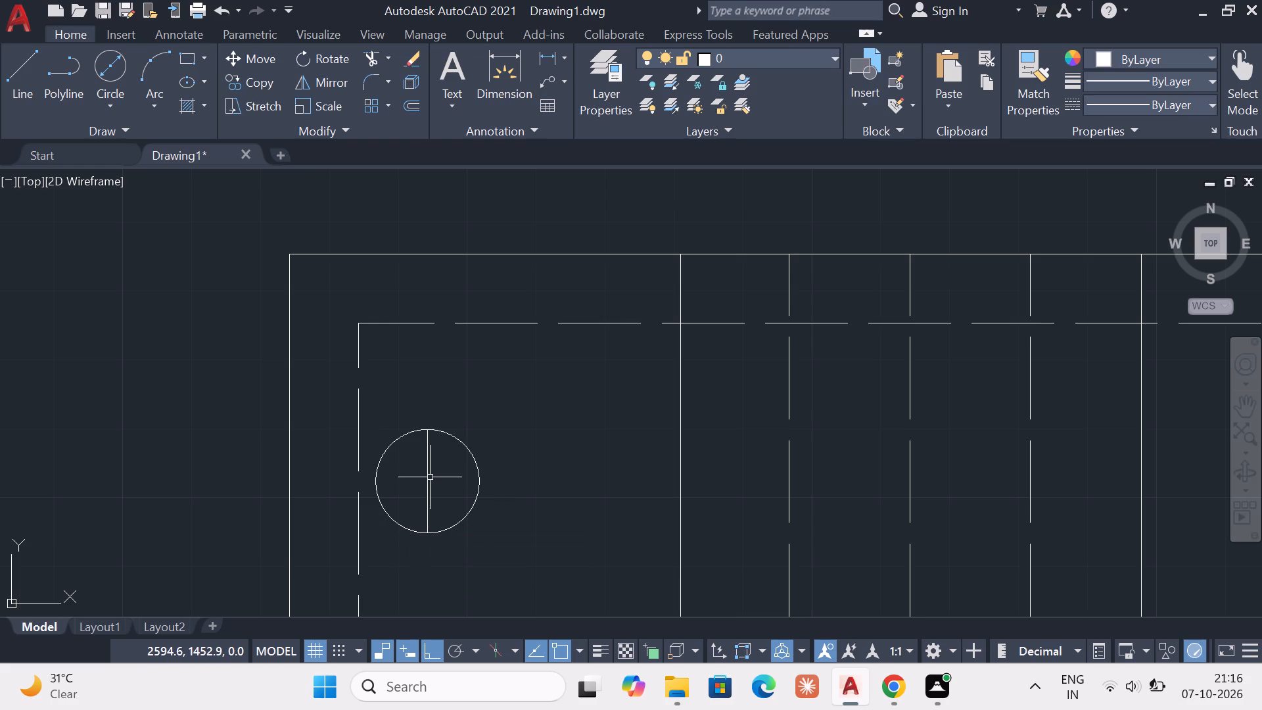
Extend both ends of the left hole's vertical centreline a short distance beyond the circle.
left_click(430, 477)
left_click(427, 431)
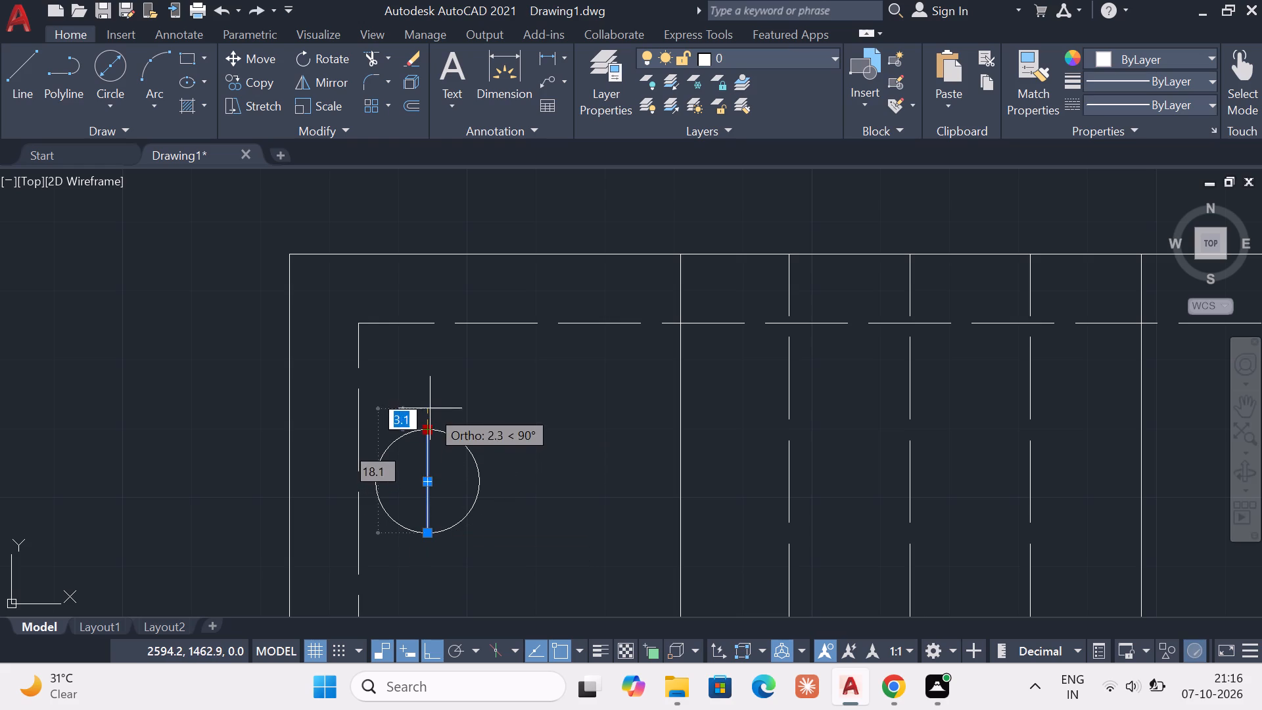
left_click(432, 404)
key("Escape")
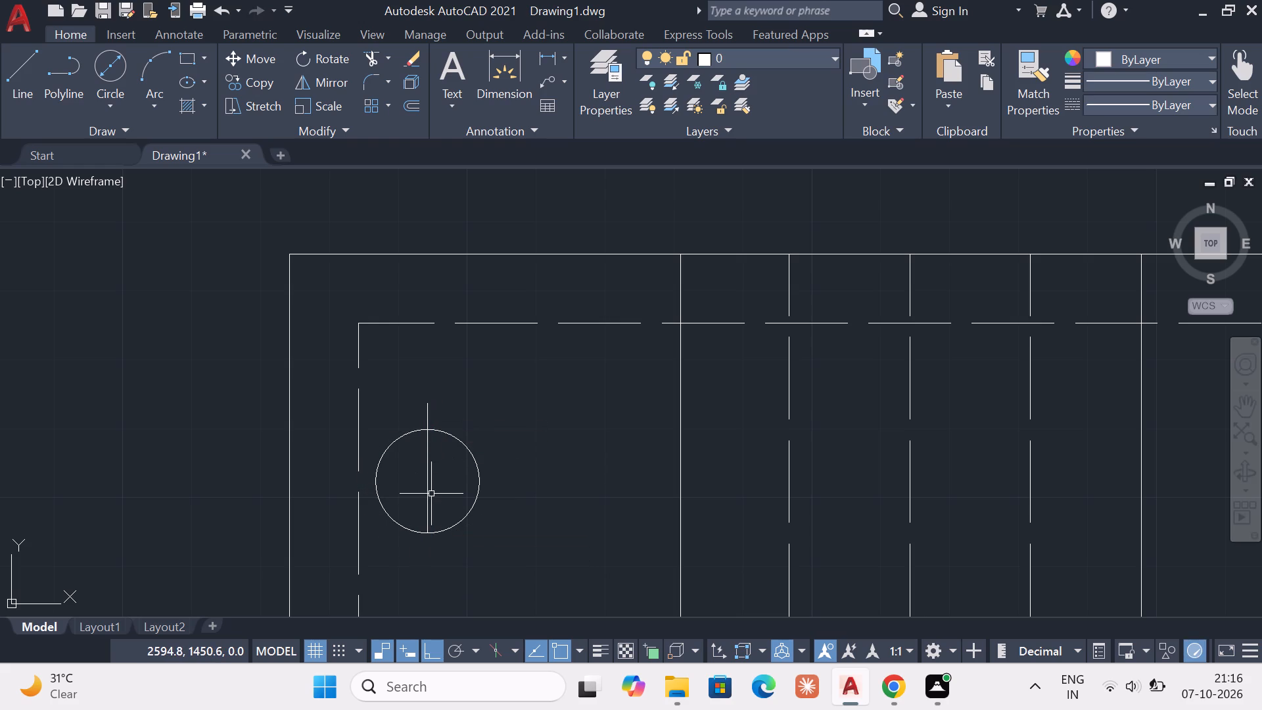
left_click(429, 497)
left_click(429, 533)
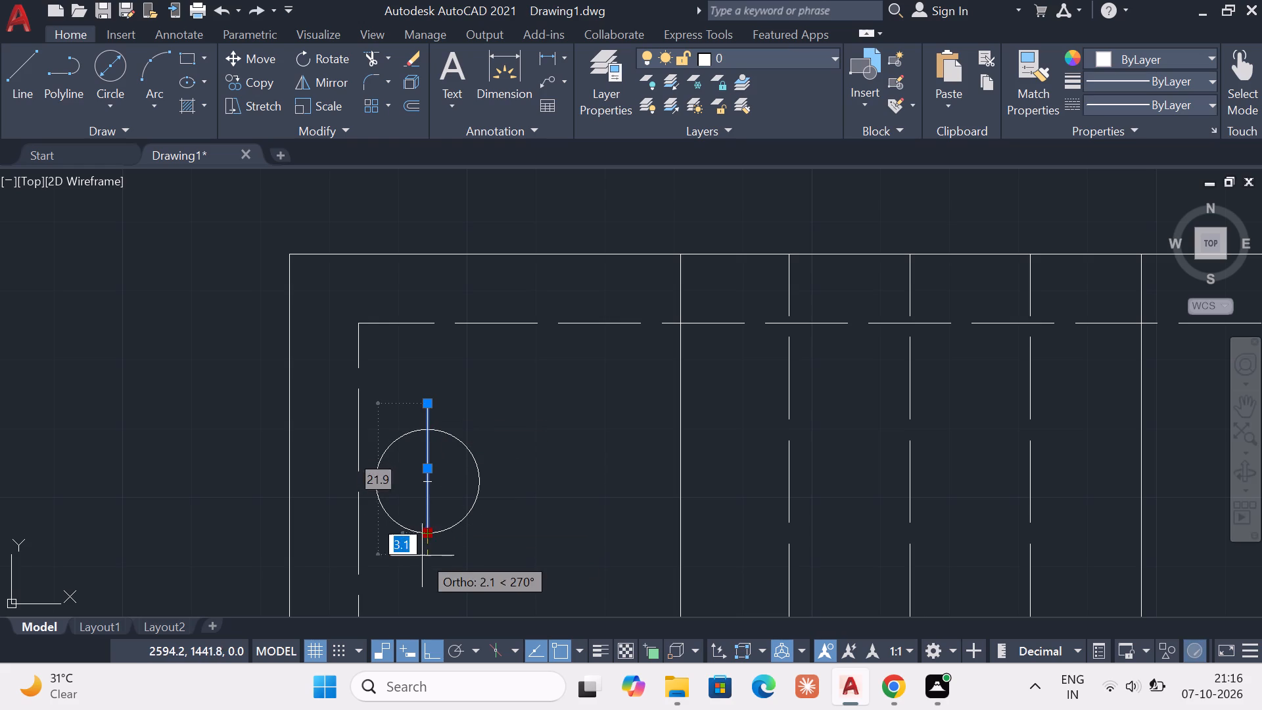
left_click(423, 565)
key("Escape")
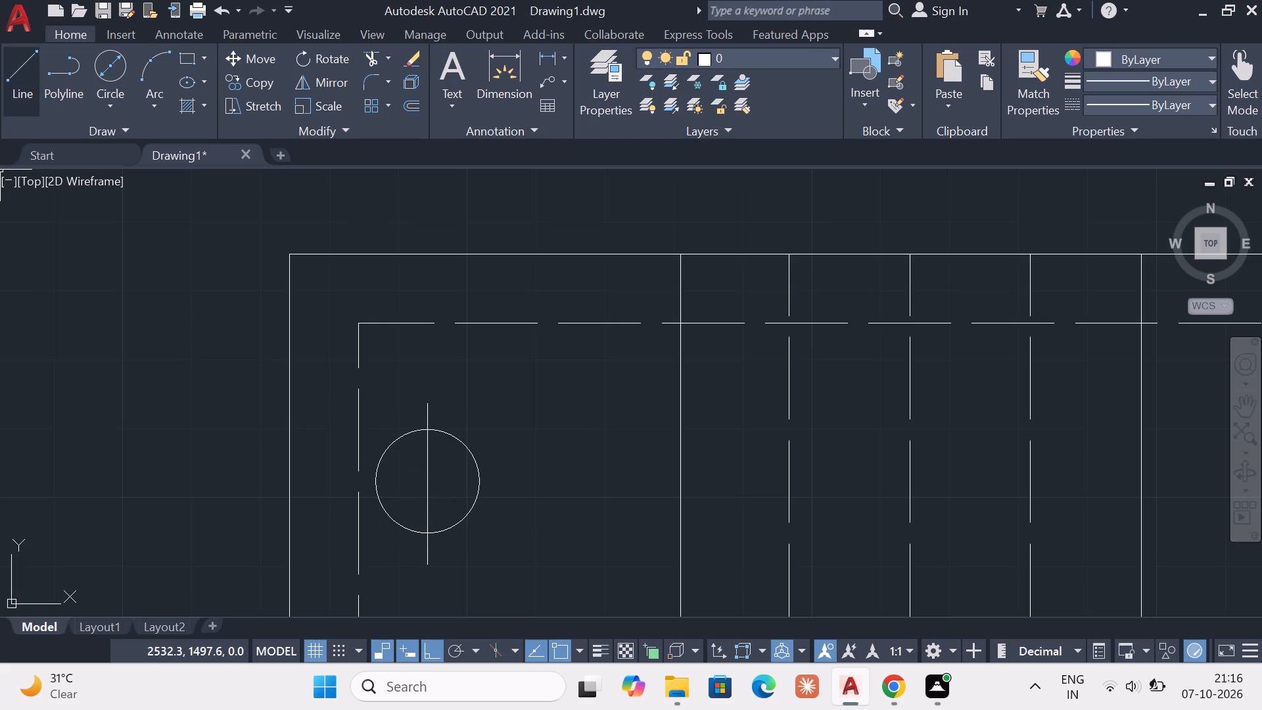
Draw a horizontal centreline through the left hole circle's centre, extending slightly past the circle on both sides.
left_click(9, 80)
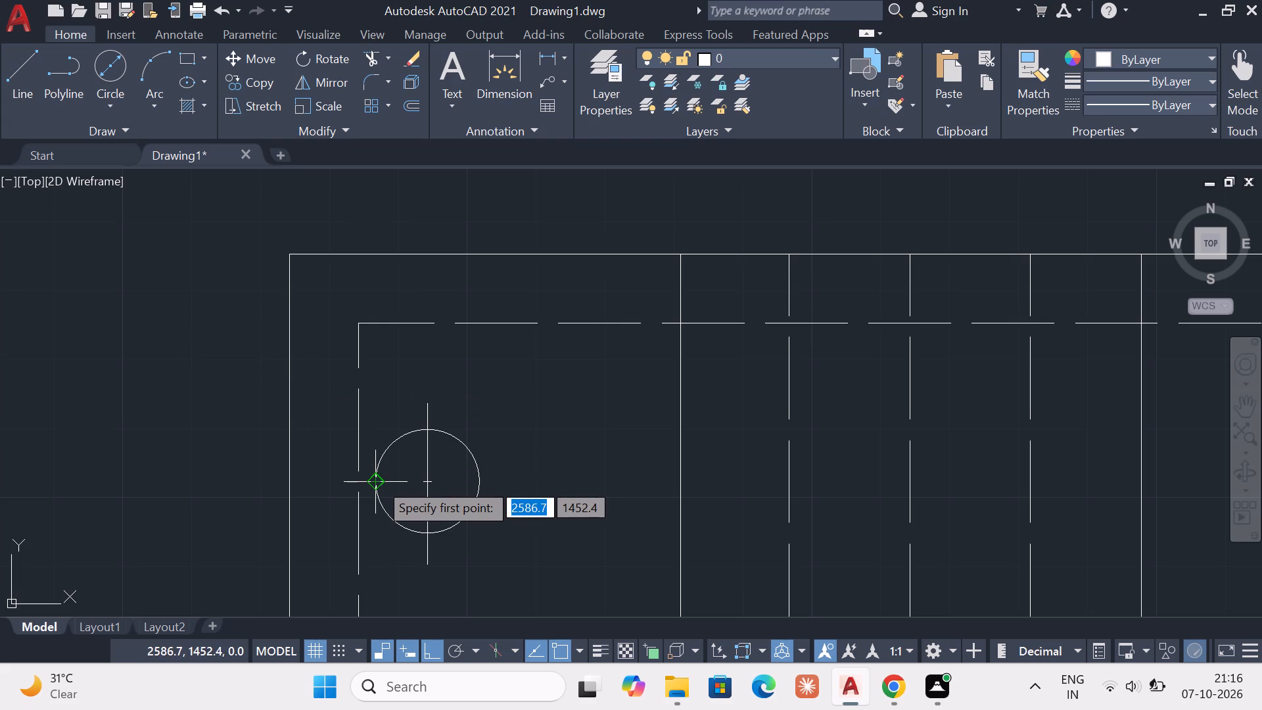
left_click(378, 481)
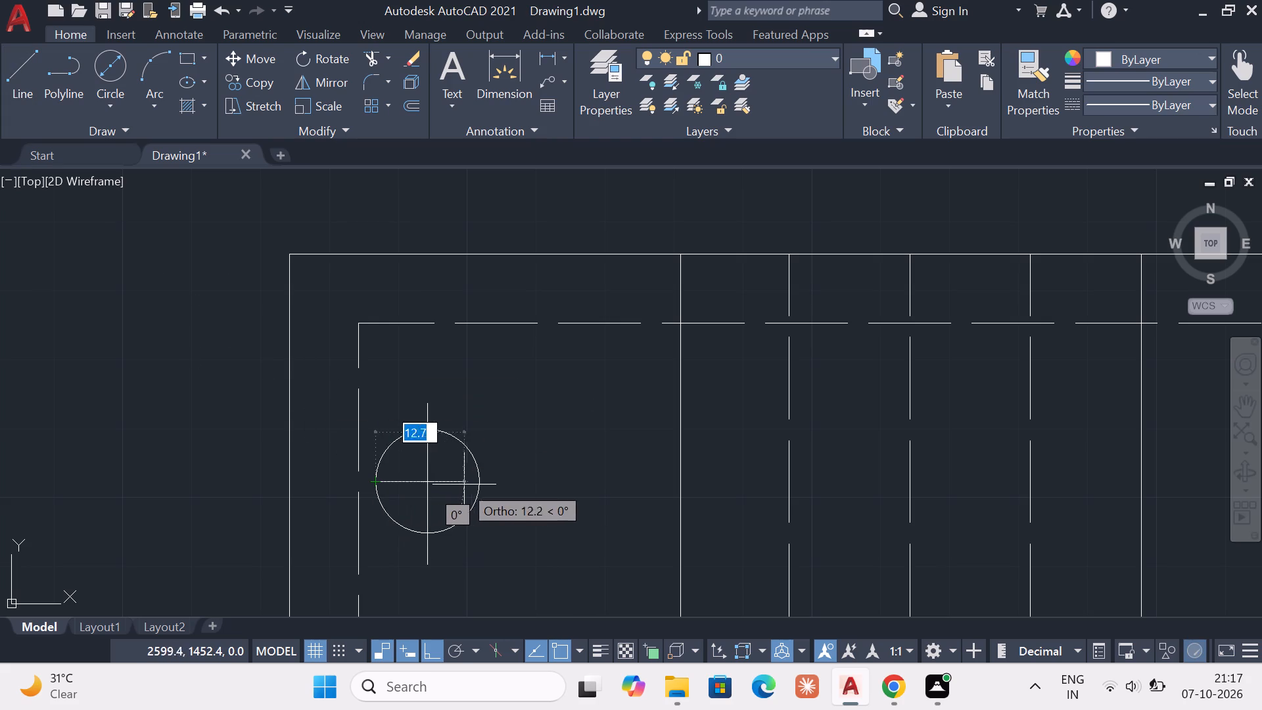
left_click(503, 484)
key("Escape")
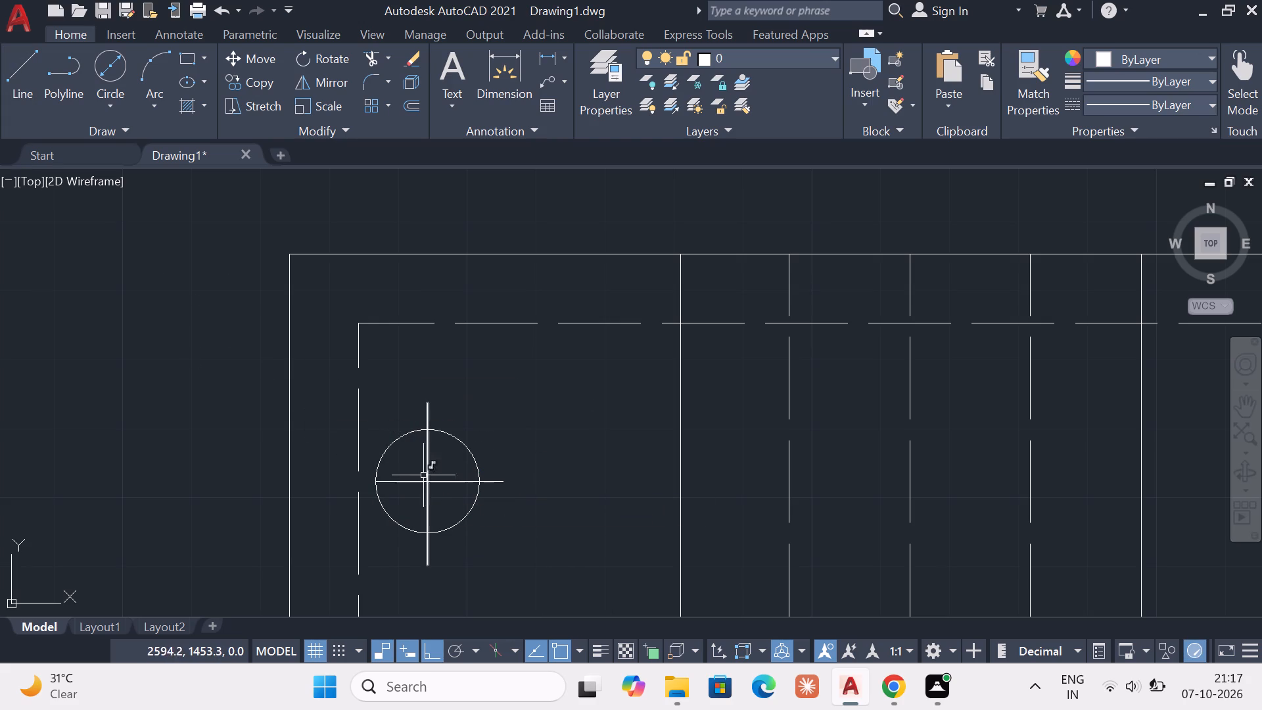
left_click(396, 482)
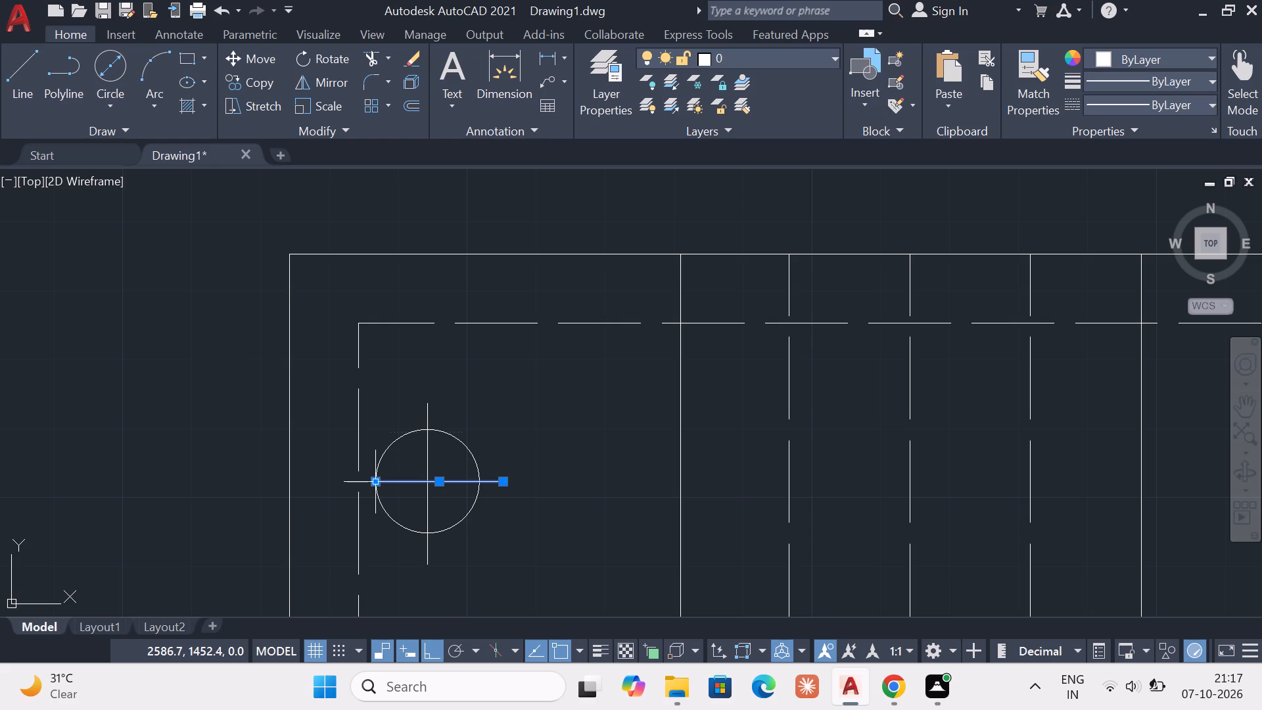
left_click(379, 485)
left_click(342, 487)
key("Escape")
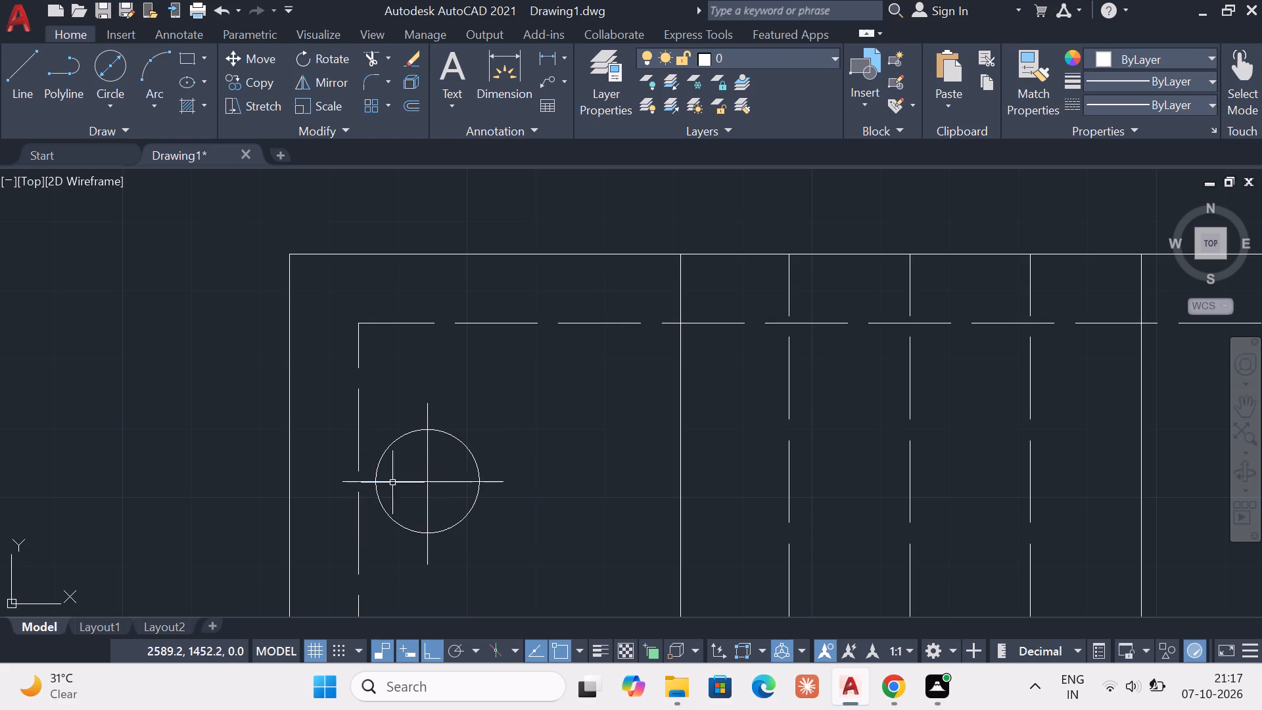
key("Escape")
key("Escape")
Draw a vertical line through the second view's right hole circle, from its top quadrant to slightly below the circle.
scroll(555, 447, "up", 1)
scroll(587, 448, "down", 2)
scroll(1098, 465, "up", 4)
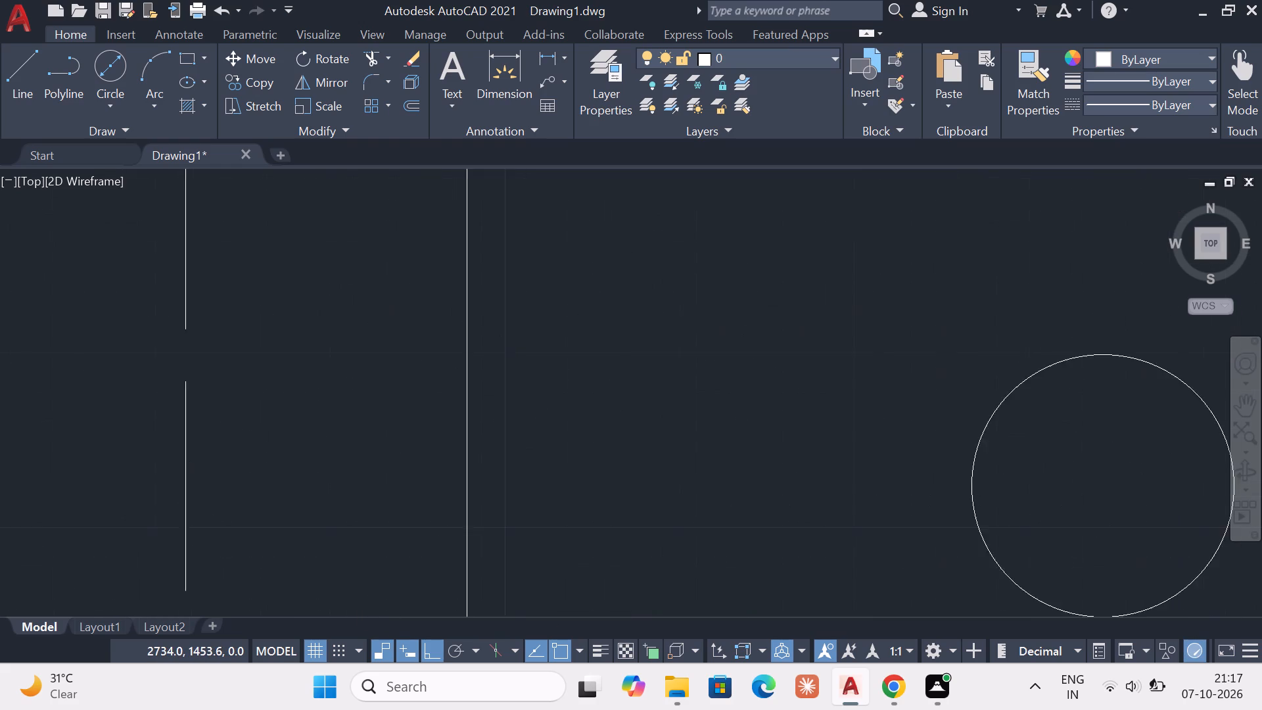
scroll(1100, 465, "up", 1)
scroll(1100, 465, "down", 2)
middle_click_drag(1087, 466, 668, 325)
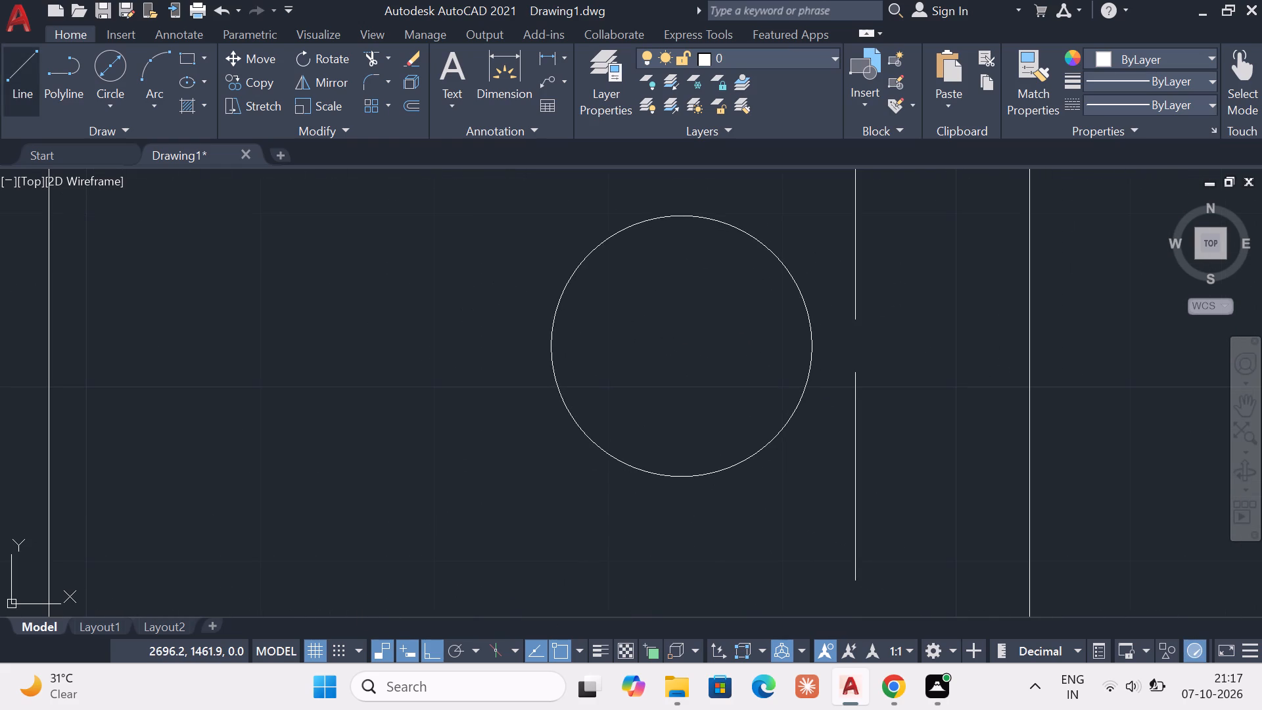
left_click(13, 68)
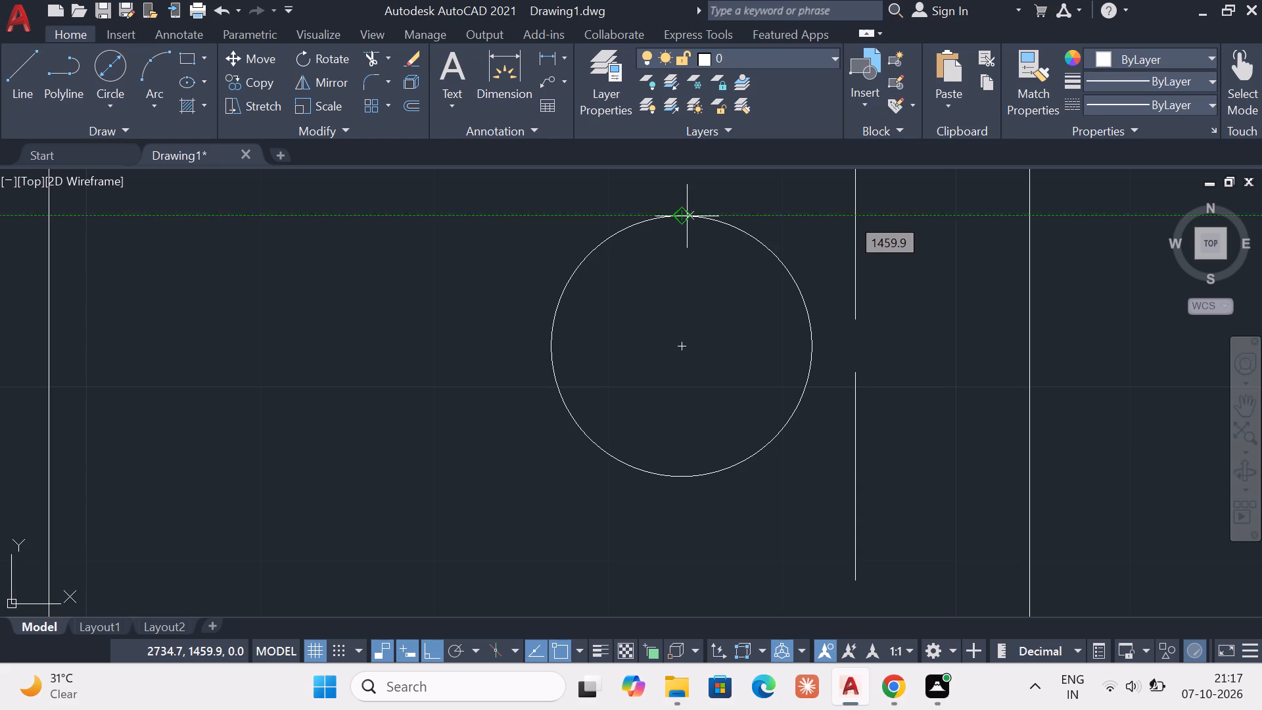
left_click(678, 216)
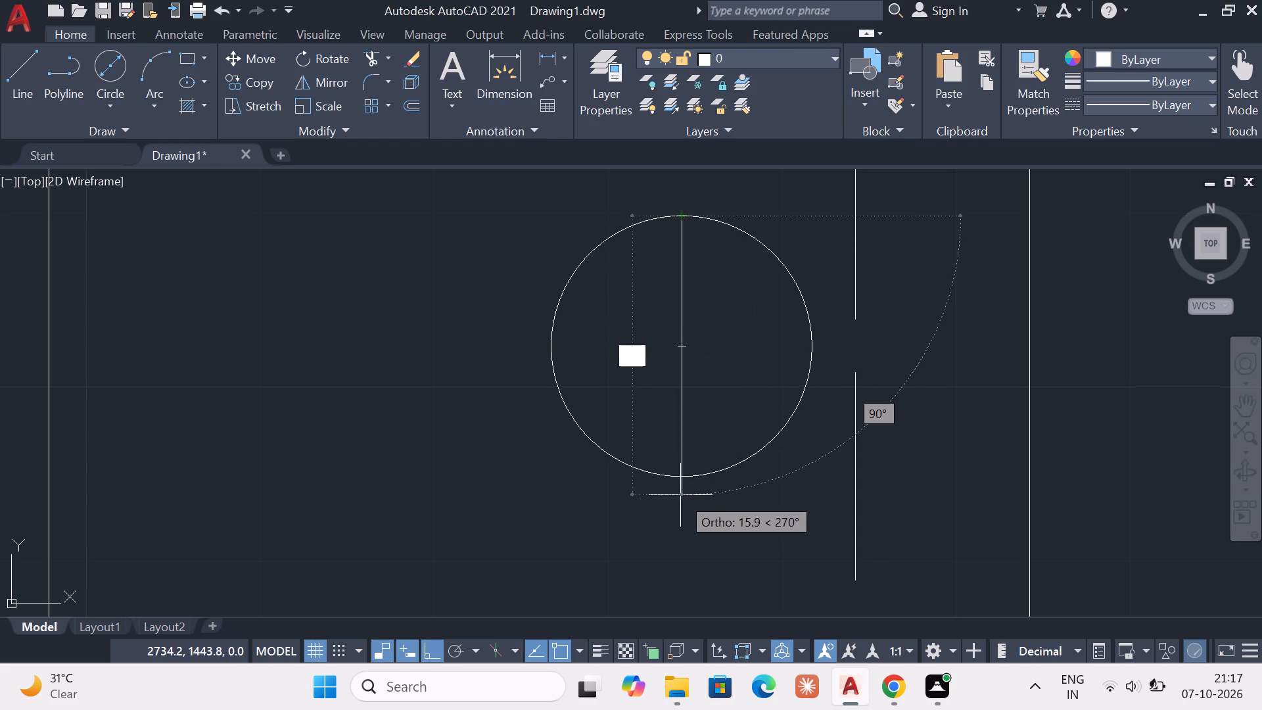
left_click(681, 512)
key("Escape")
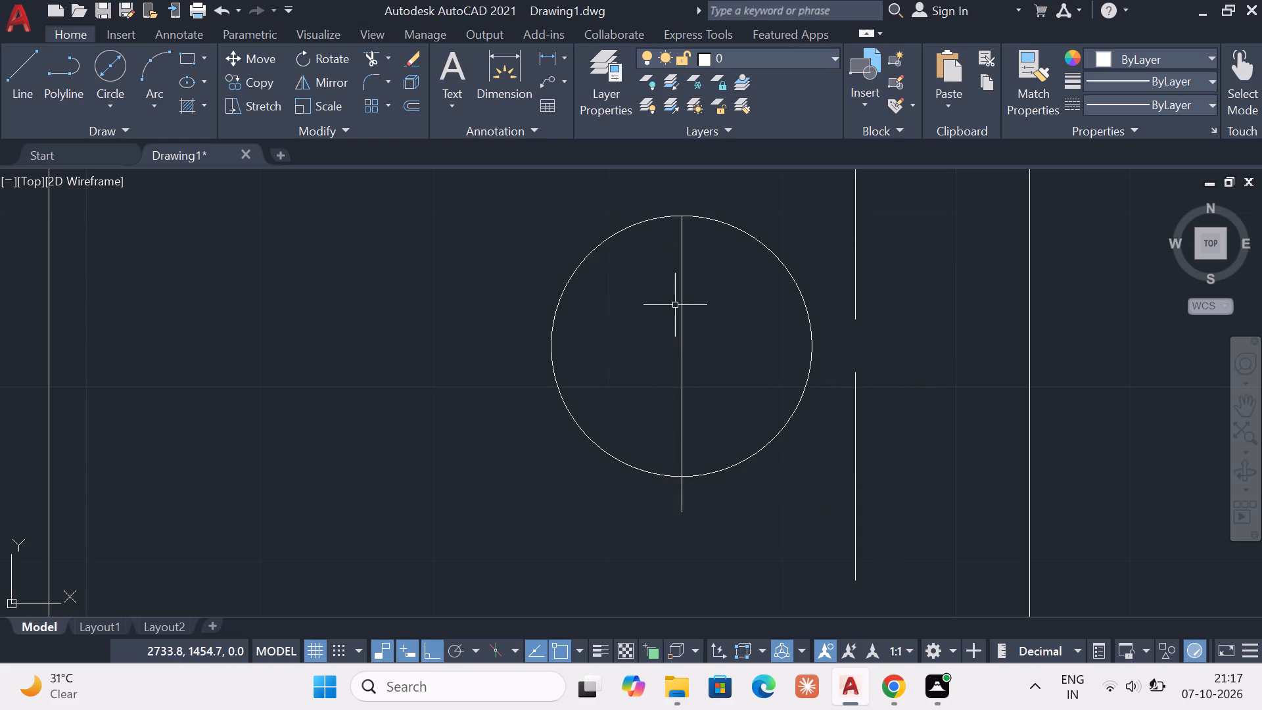
Draw a horizontal line through the second view's right hole circle, from its left quadrant to slightly beyond its right side.
key("space")
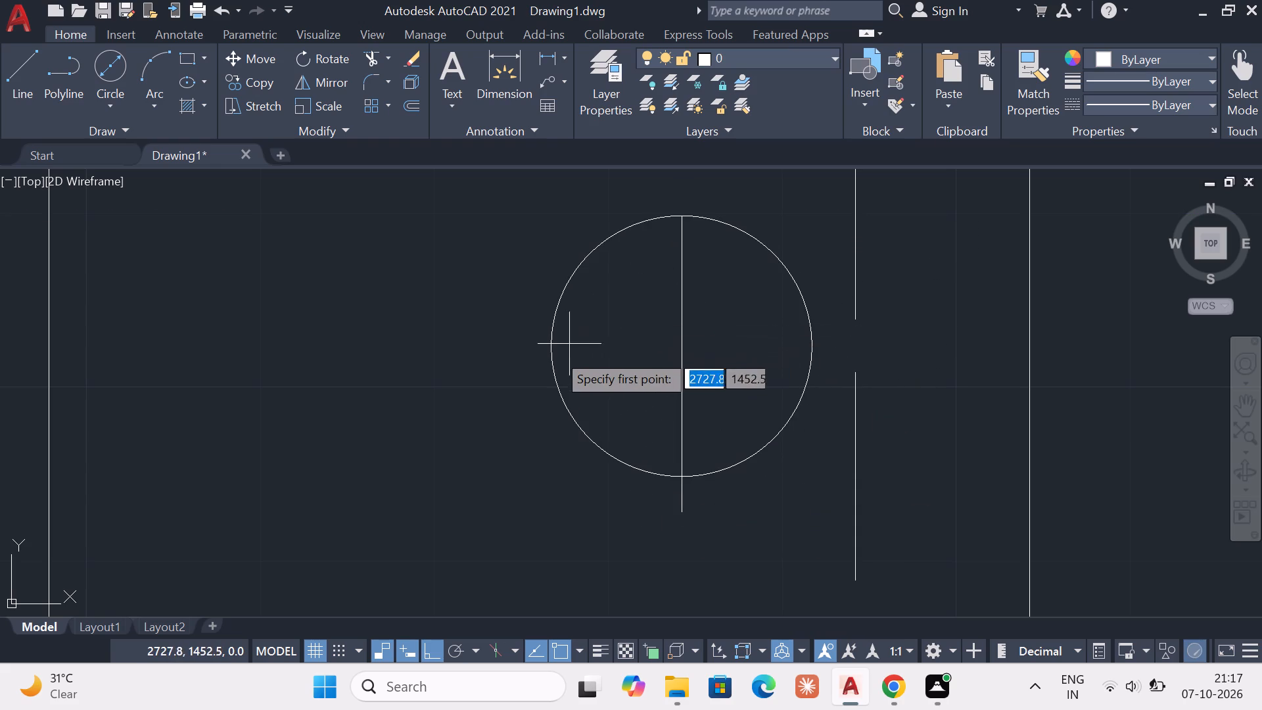
left_click(549, 350)
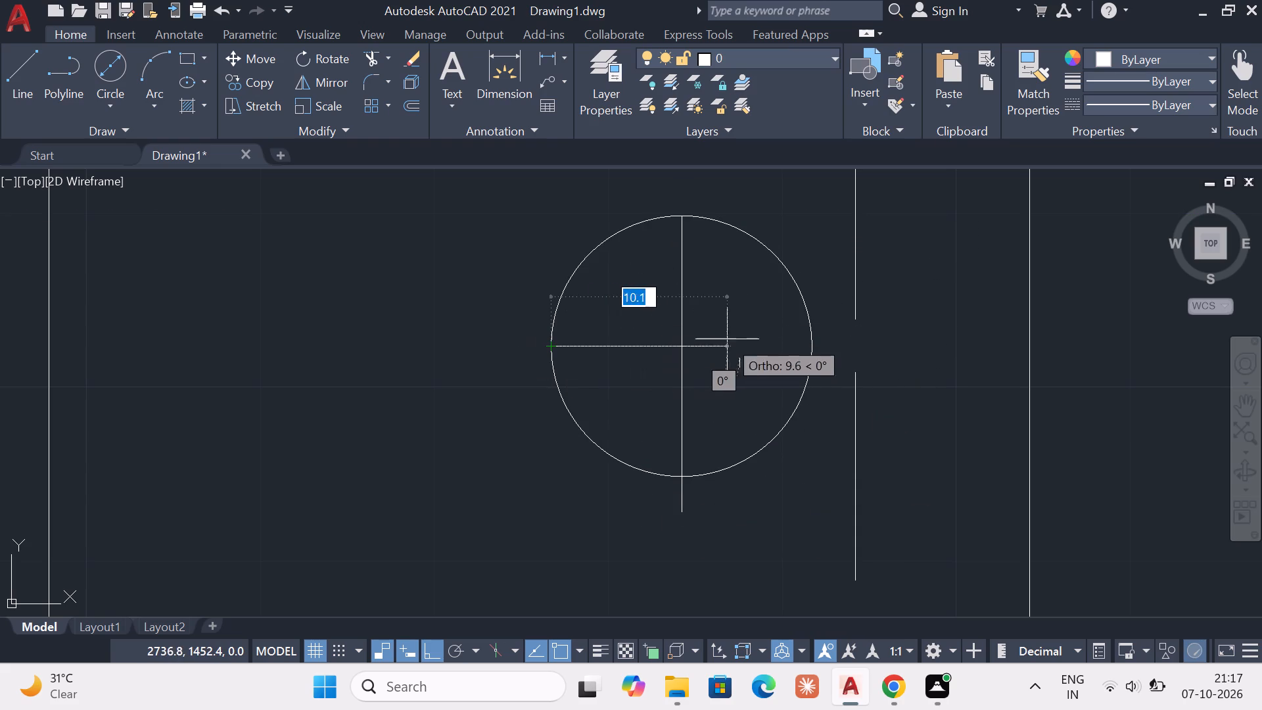
left_click(887, 346)
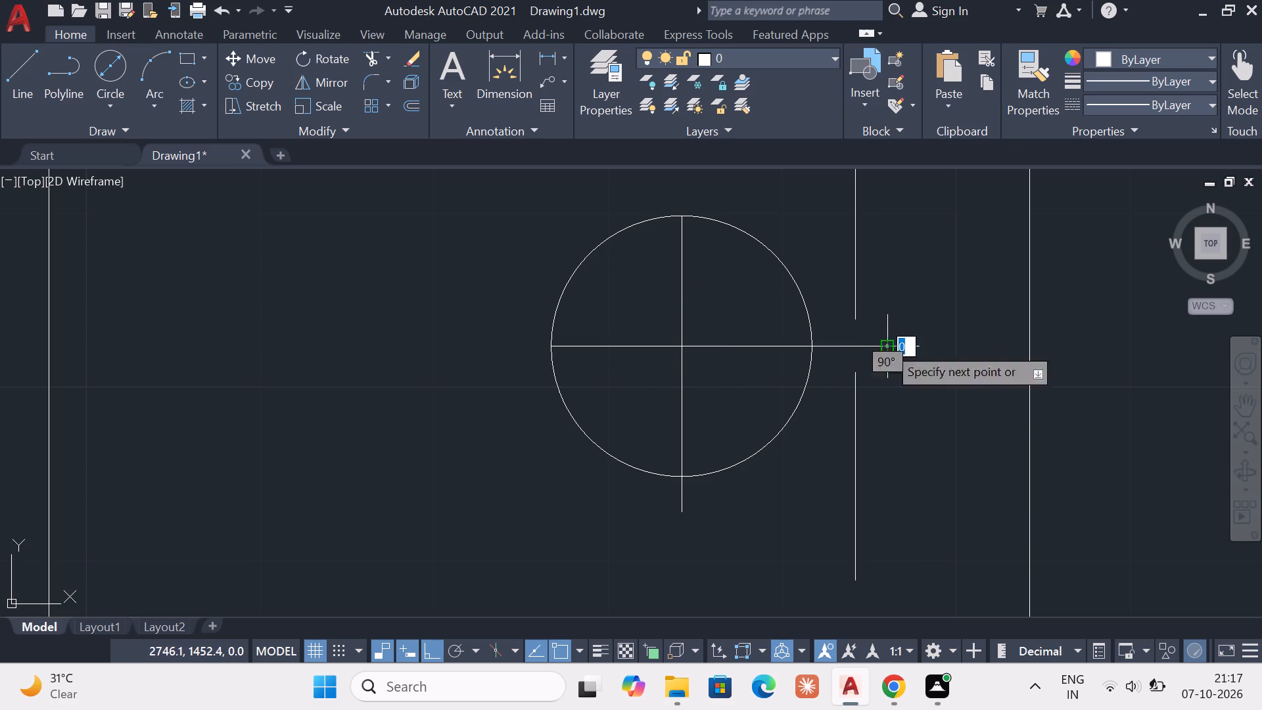
key("Escape")
Extend the right hole's vertical centreline above the circle and its horizontal centreline past the circle's left side.
left_click(681, 330)
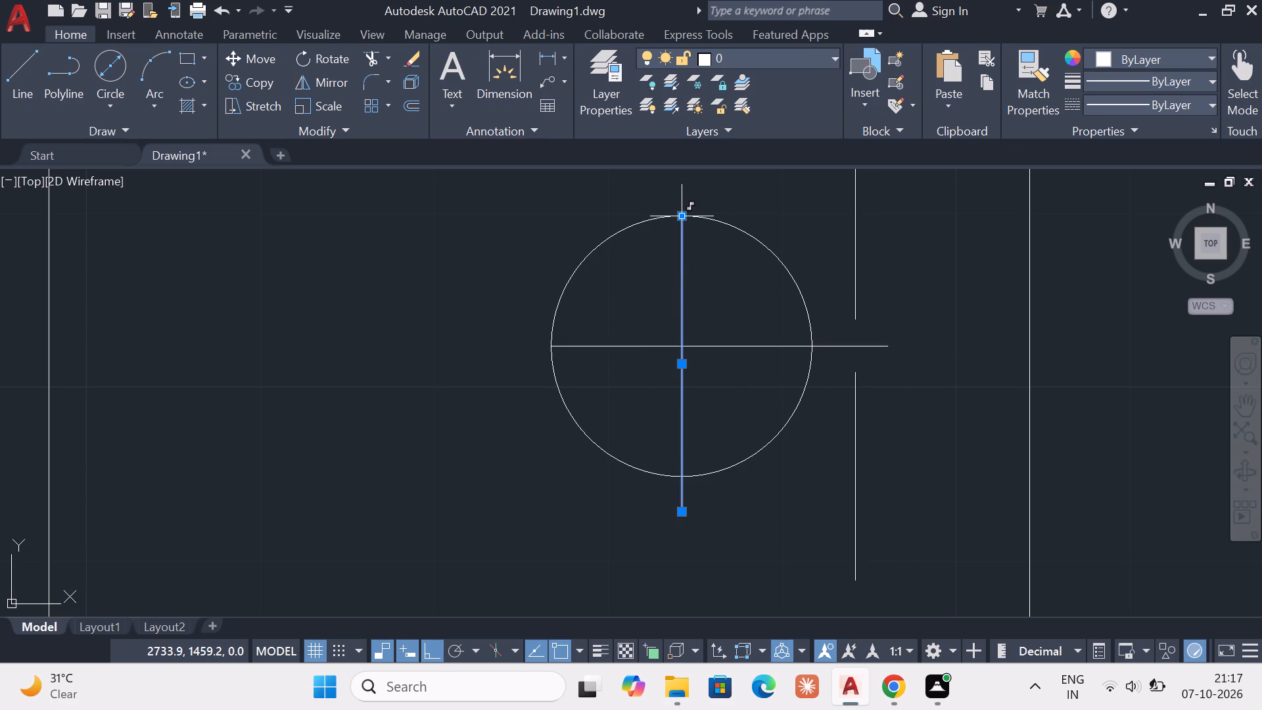
left_click(678, 214)
left_click(678, 179)
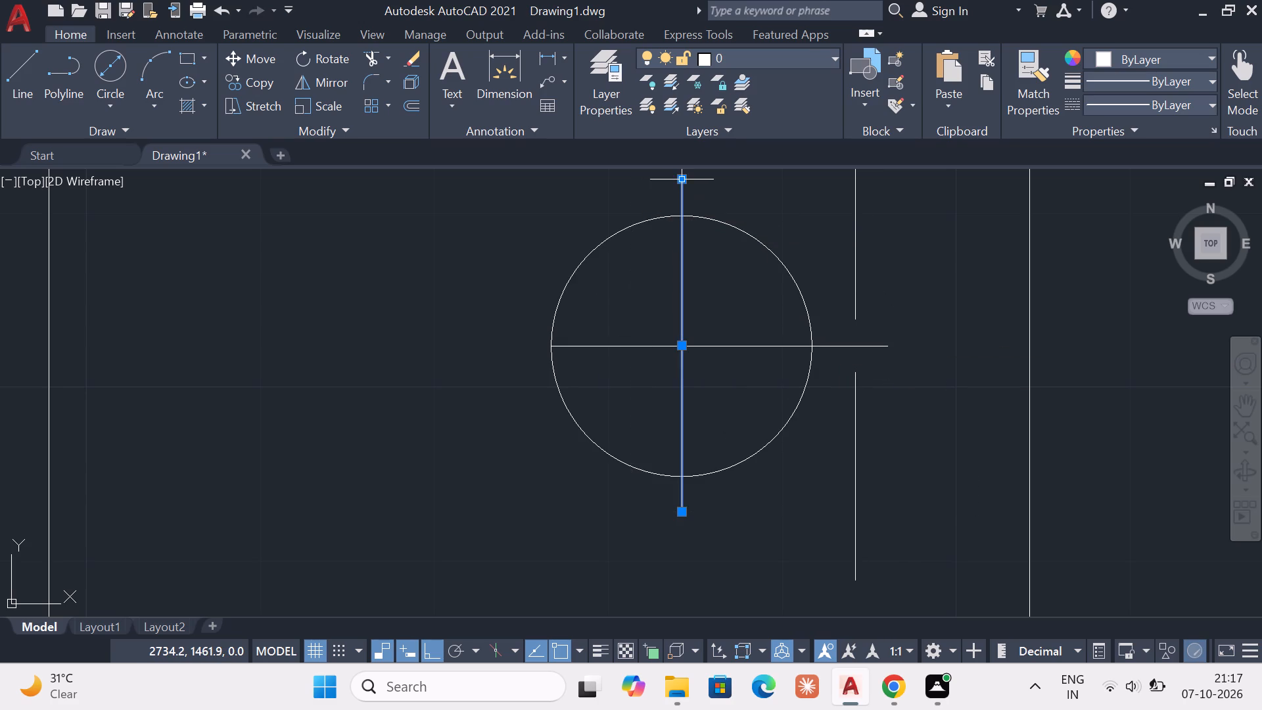
key("Escape")
left_click(615, 348)
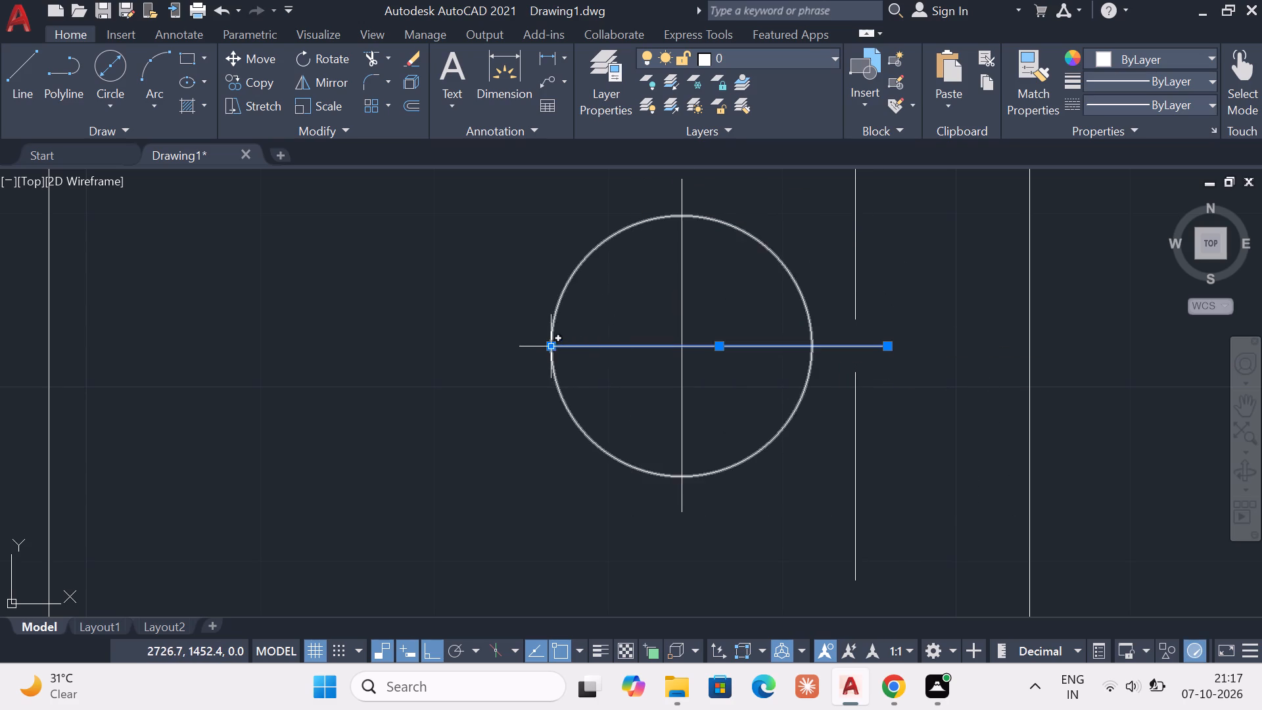
left_click(553, 344)
left_click(493, 349)
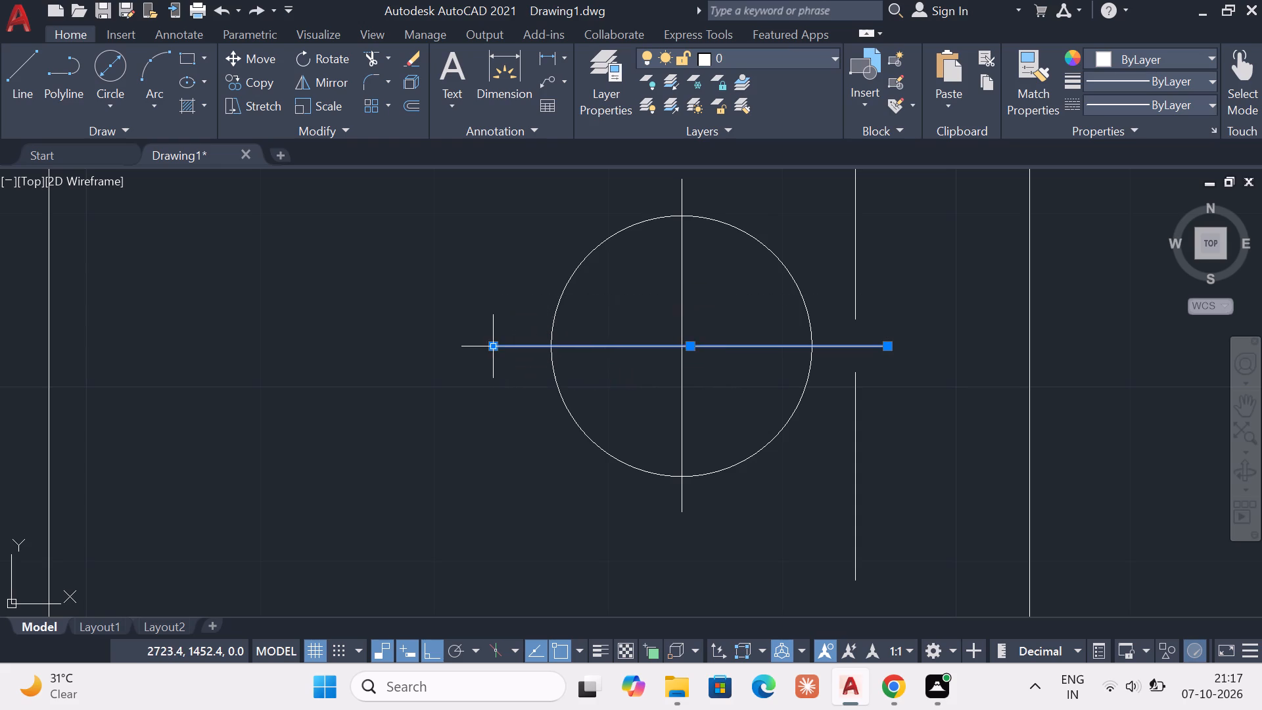
key("Escape")
Add a vertical linear dimension from the second view's top-right corner to its right edge's midpoint, placed outside the view.
scroll(575, 334, "up", 1)
scroll(701, 347, "up", 1)
scroll(705, 349, "down", 5)
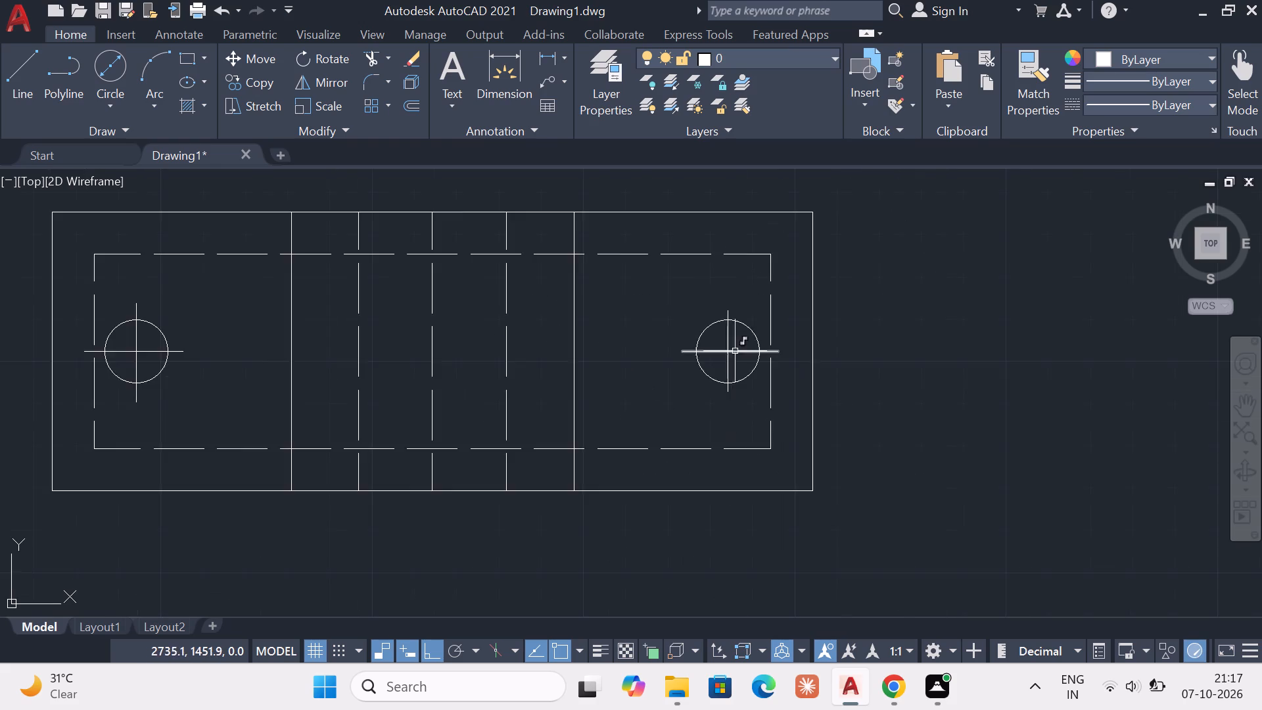
scroll(735, 351, "up", 1)
scroll(735, 351, "down", 4)
scroll(651, 333, "down", 1)
scroll(651, 333, "up", 3)
middle_click_drag(651, 330, 638, 473)
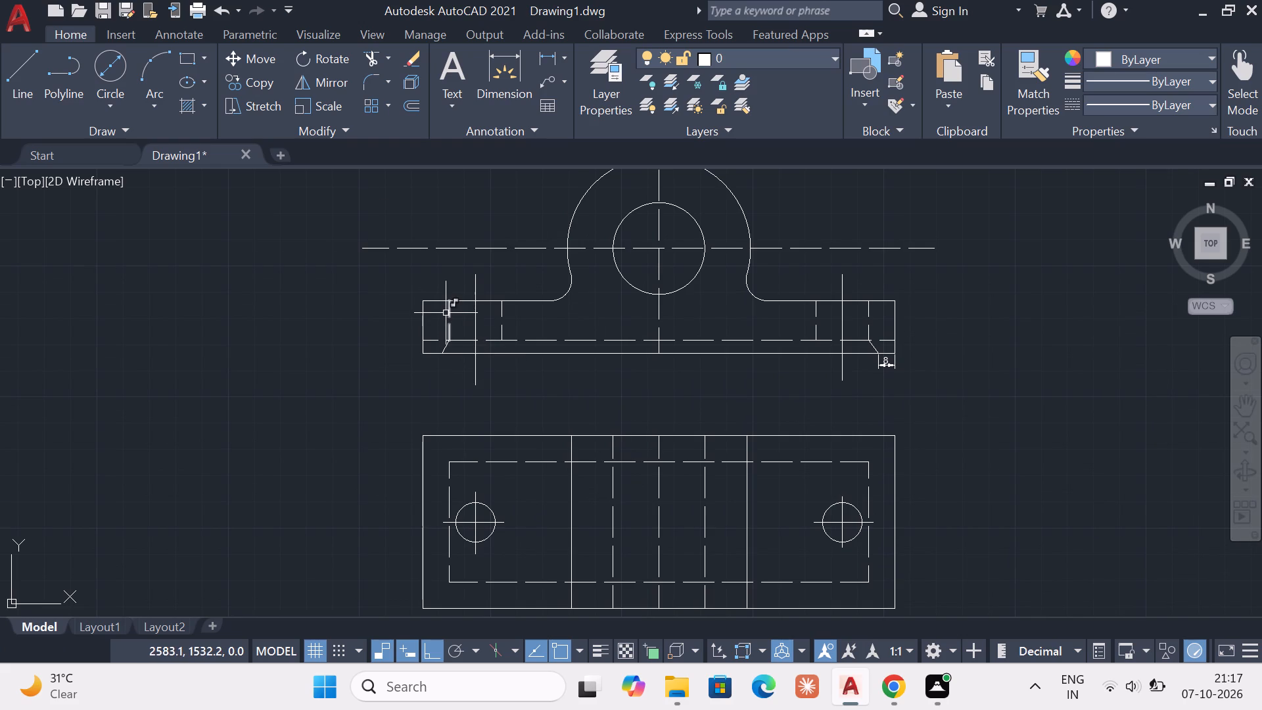
middle_click_drag(567, 346, 531, 295)
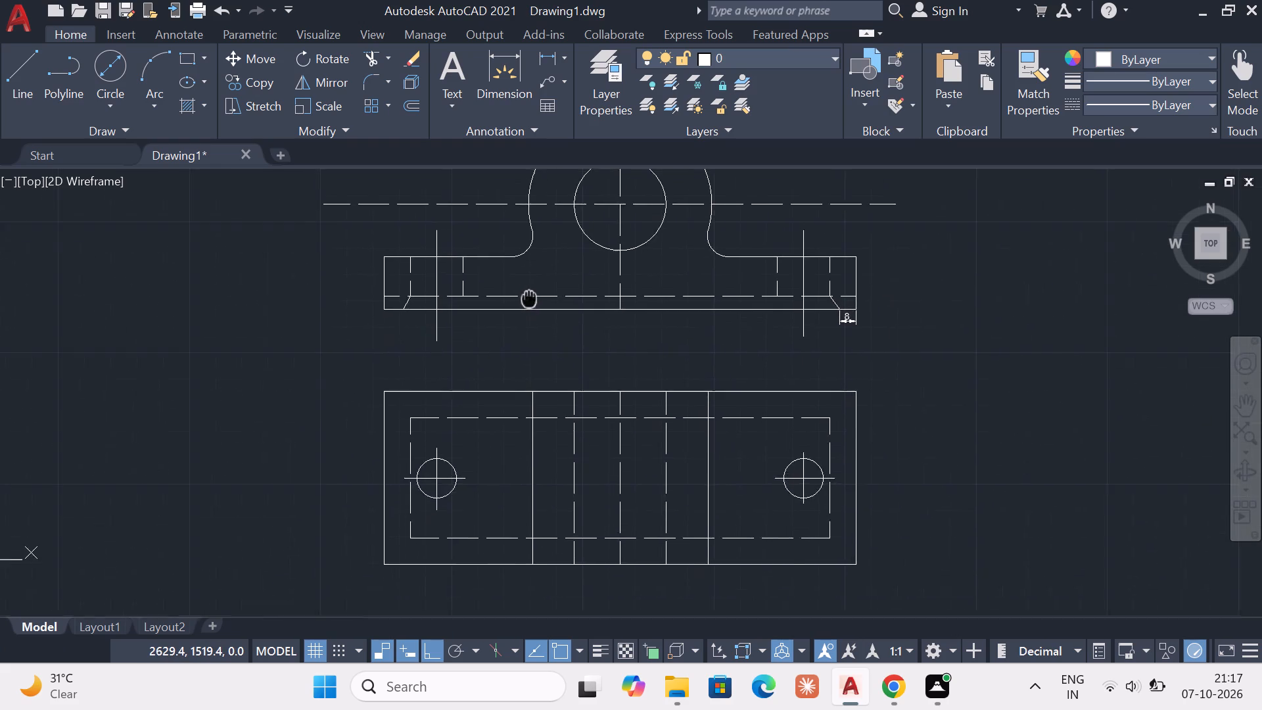
middle_click_drag(531, 295, 599, 220)
scroll(705, 359, "up", 1)
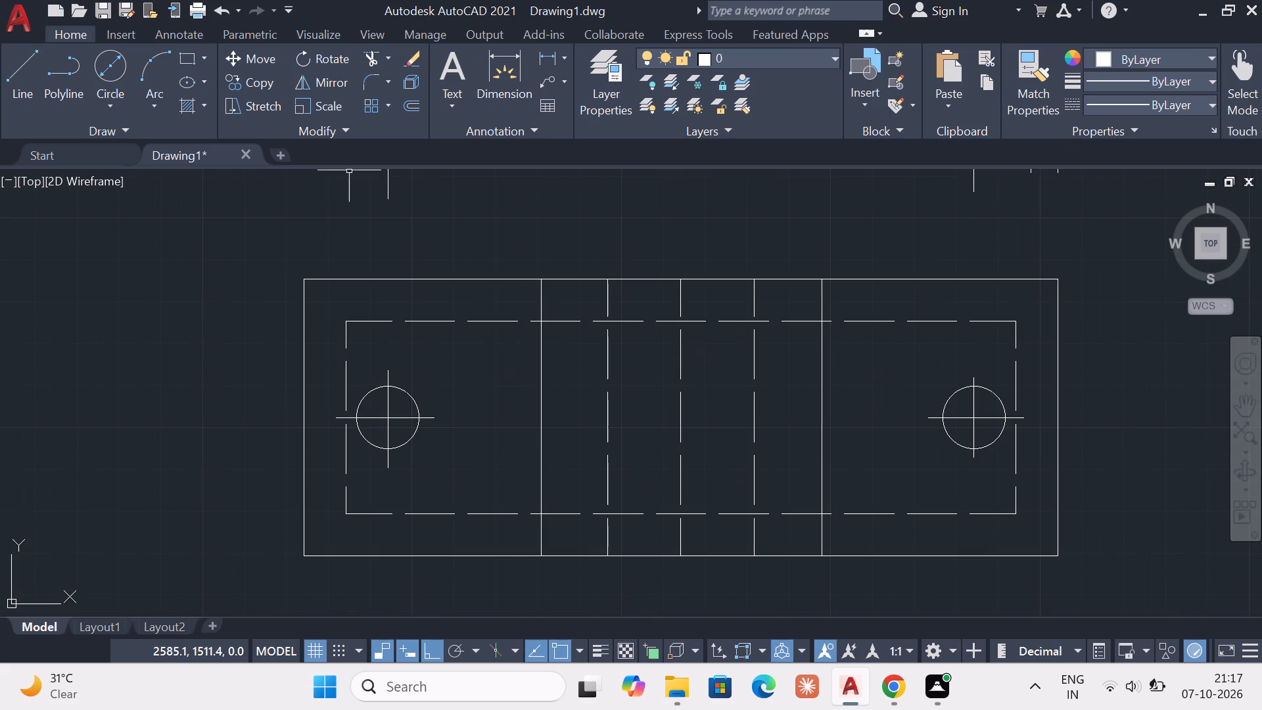
left_click(569, 63)
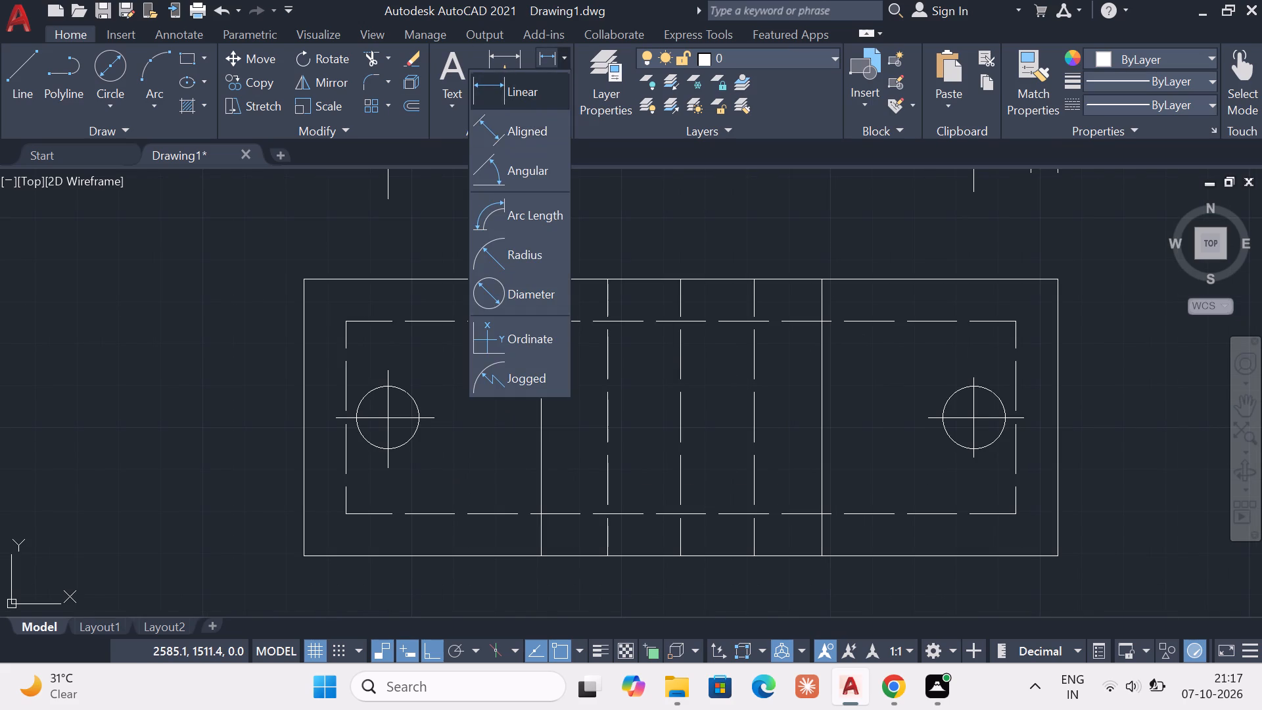
left_click(536, 95)
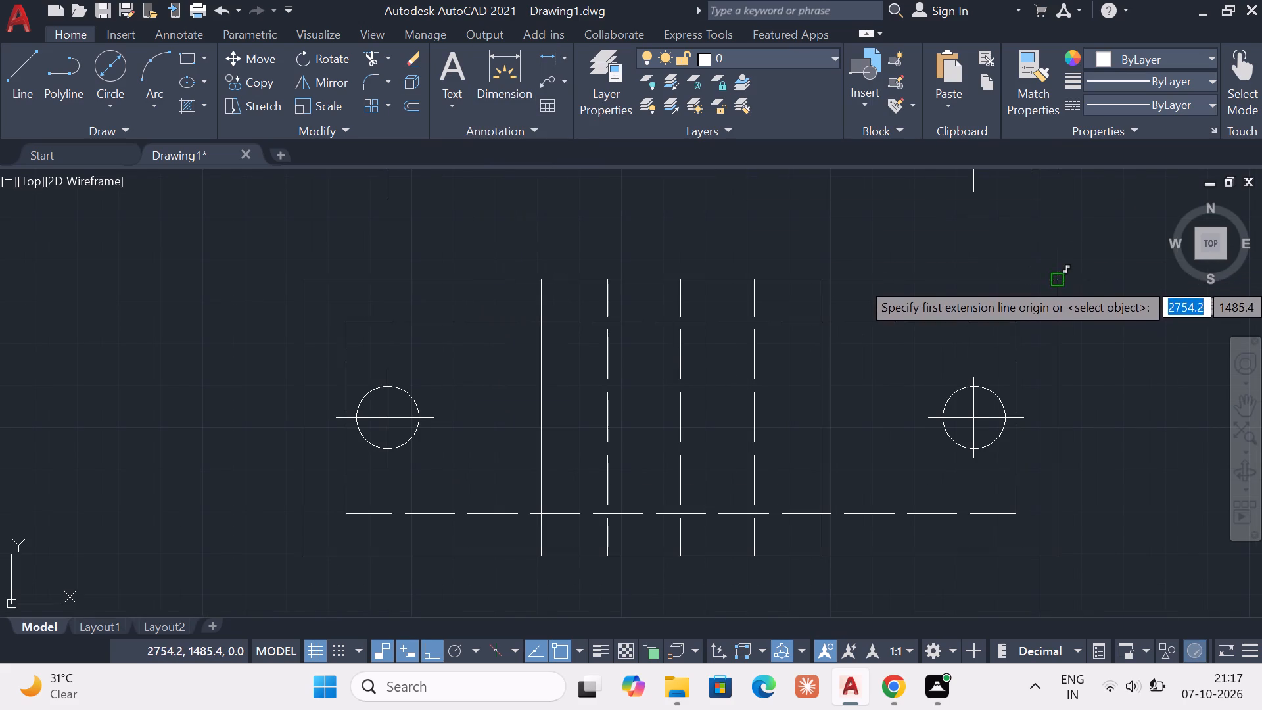
left_click(1058, 281)
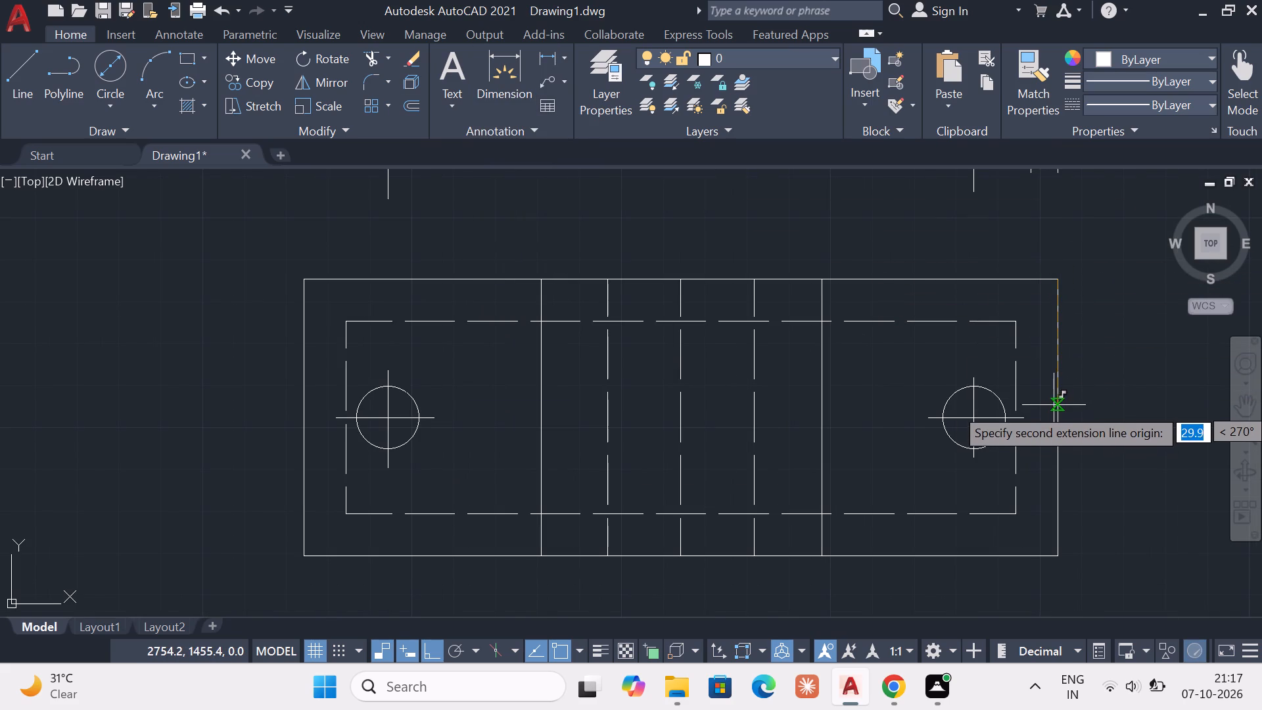
left_click(1058, 414)
left_click(1119, 411)
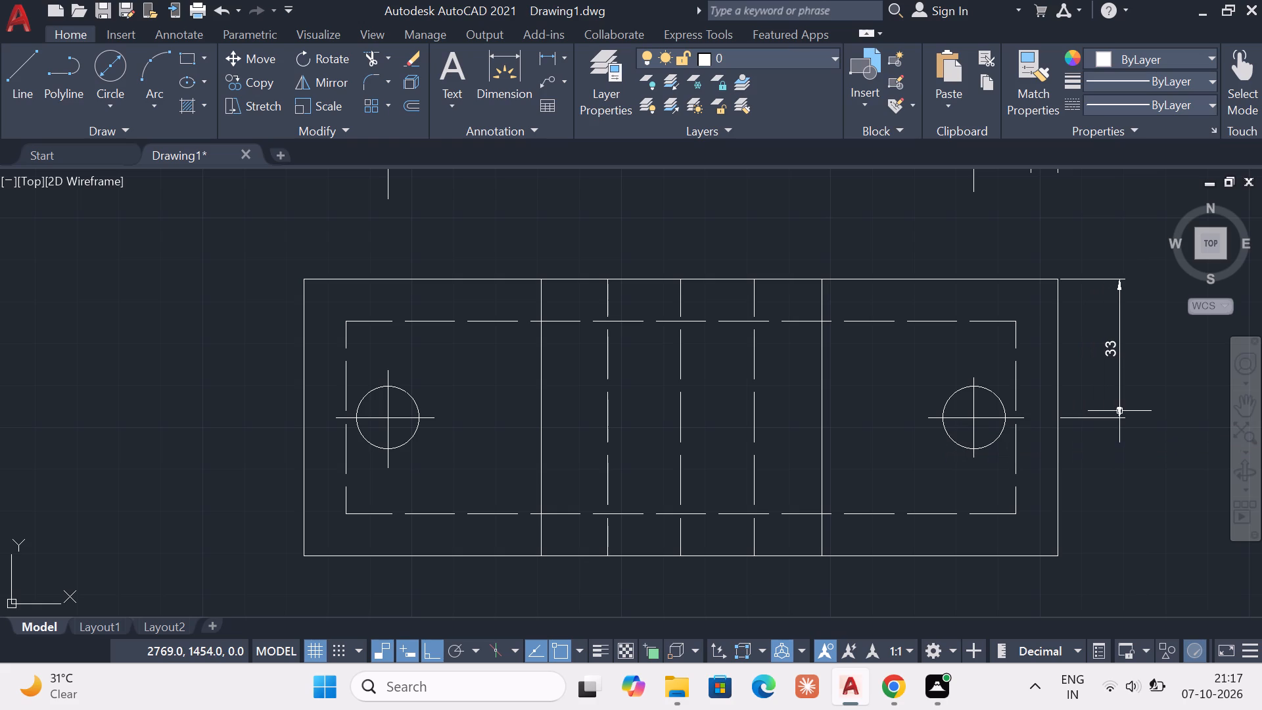
Add a vertical linear dimension from the second view's bottom-right corner to its right edge's midpoint, below the upper-half dimension.
left_click(561, 59)
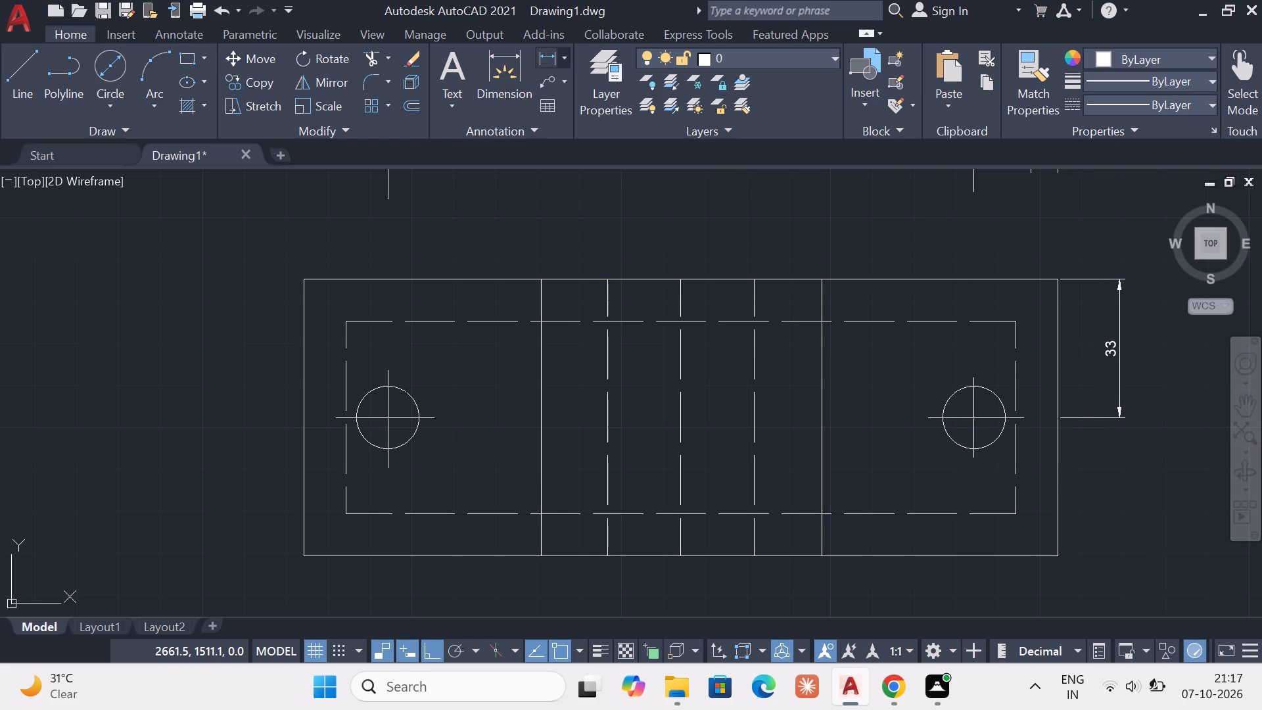
left_click(540, 98)
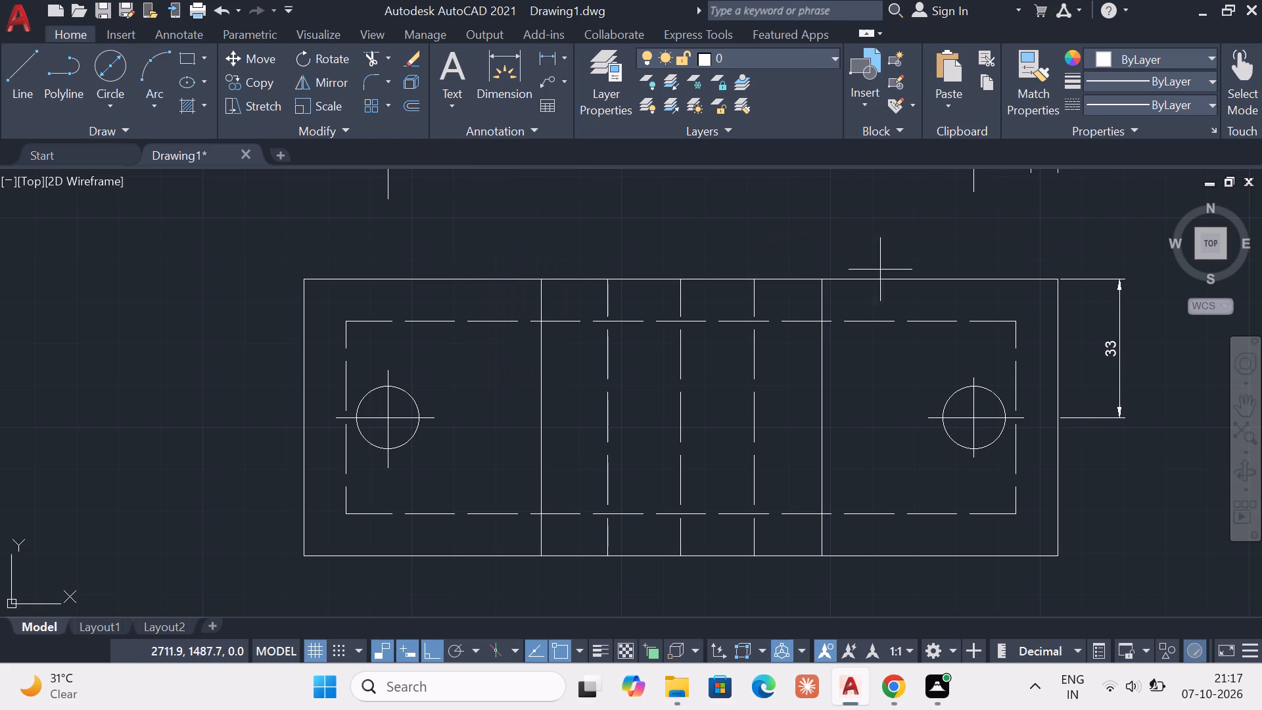
left_click(1059, 557)
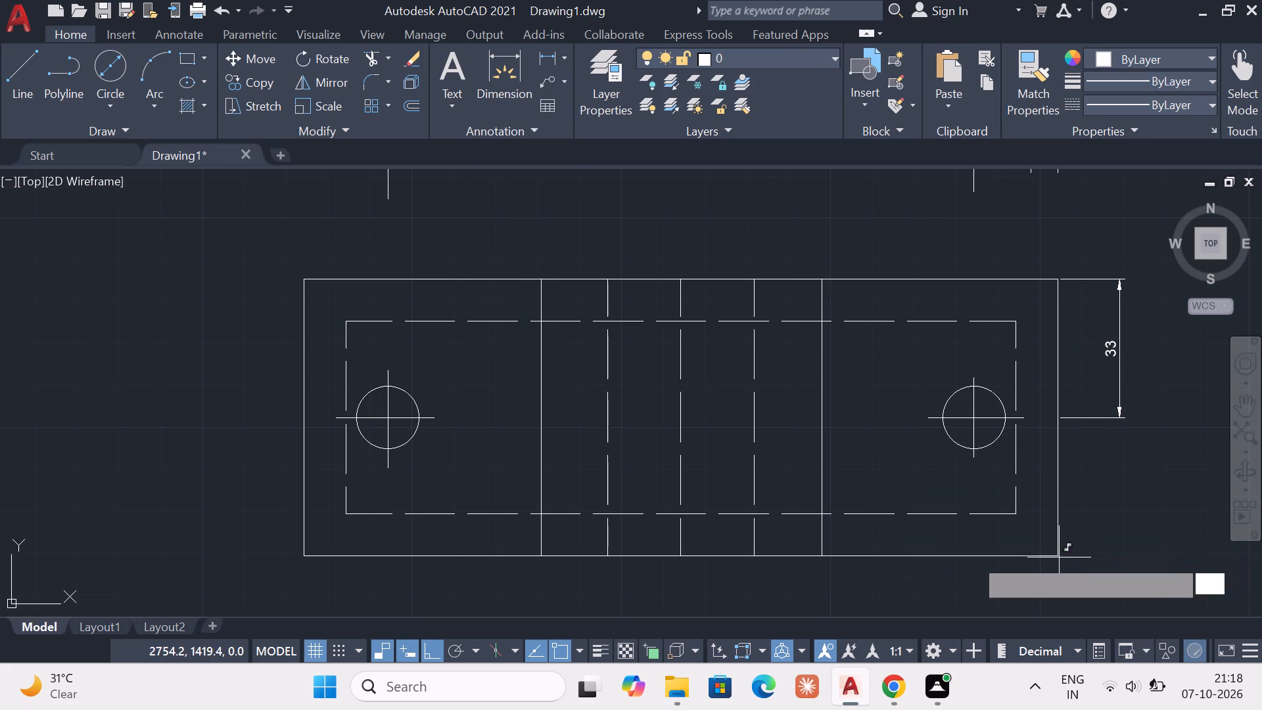
left_click(1062, 420)
left_click(1123, 418)
key("grave")
key("grave")
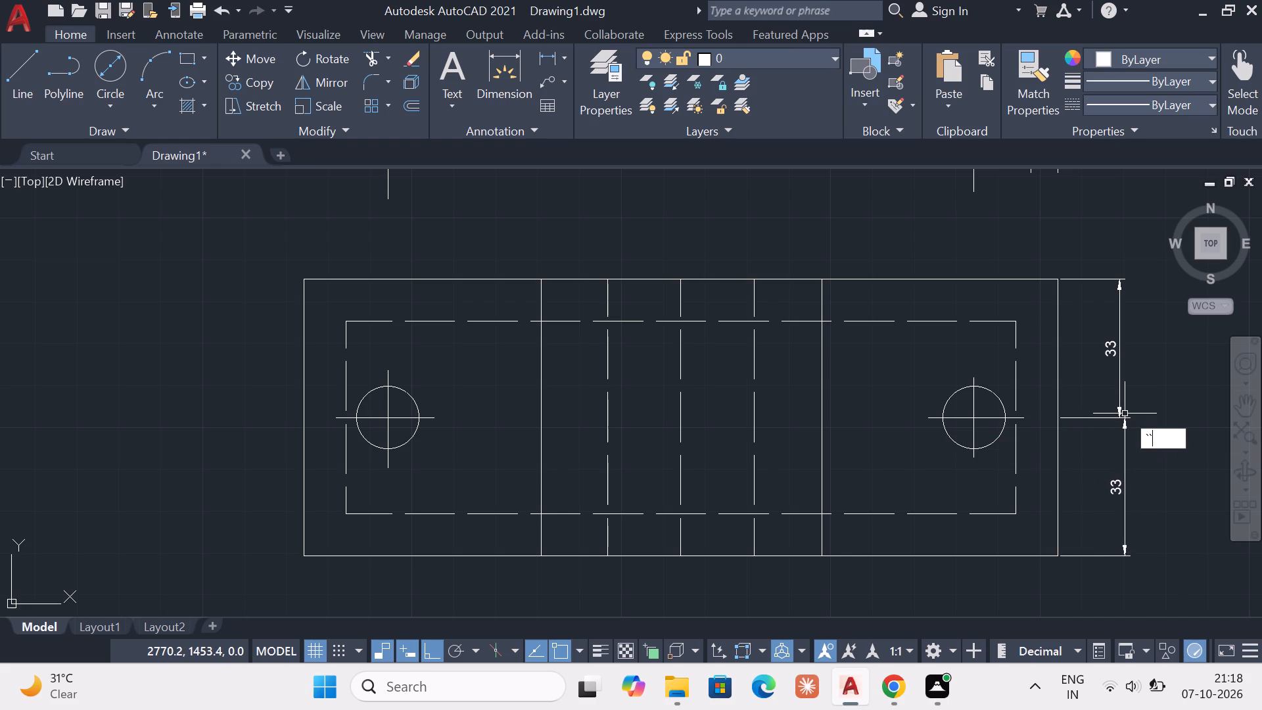
key("grave")
key("grave")
key("grave")
key("Escape")
key("Escape")
key("Escape")
key("Escape")
key("Escape")
key("Escape")
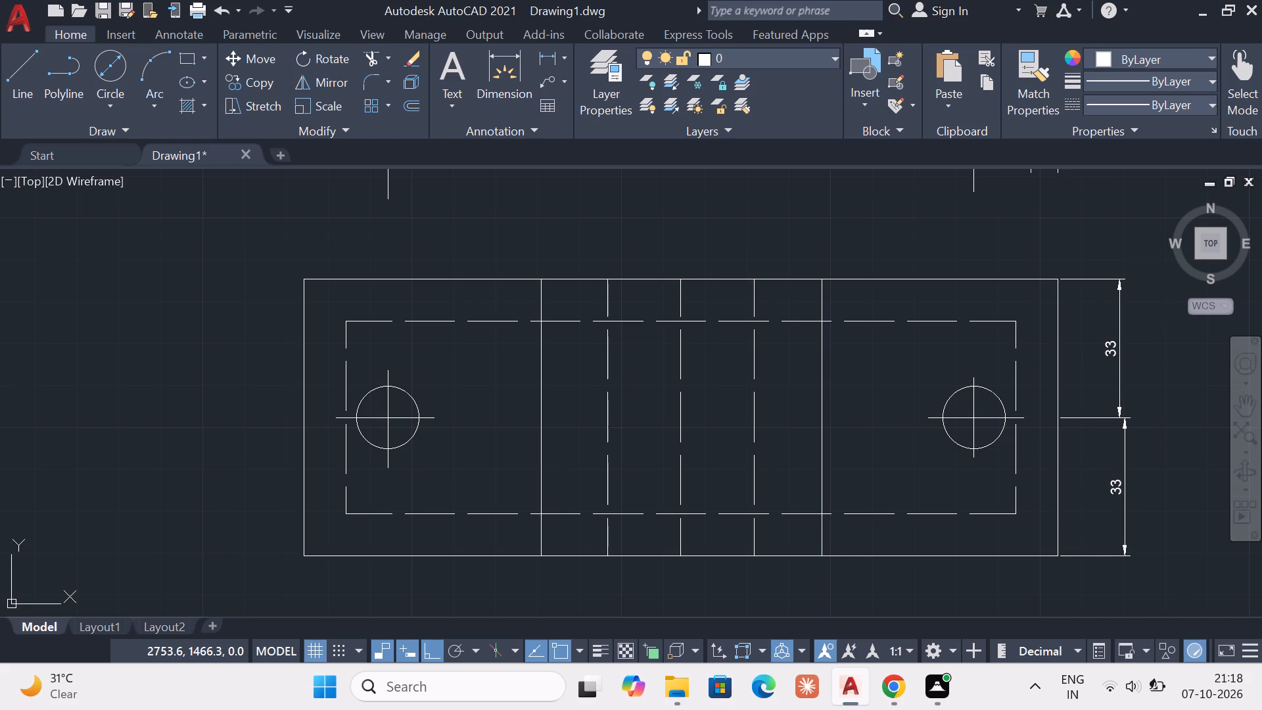
key("Escape")
key("Escape")
key("Escape")
key("Escape")
key("Escape")
key("Escape")
key("Escape")
key("Escape")
key("Escape")
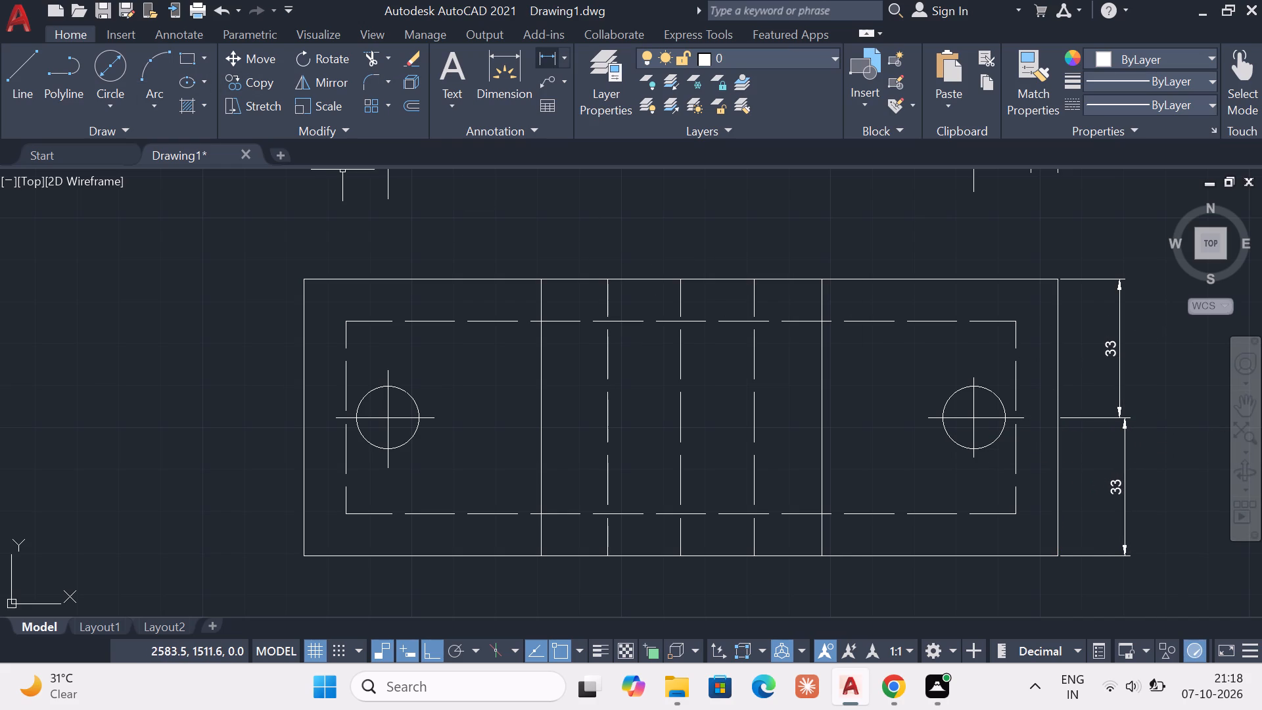
Add a diameter dimension to the second view's left hole circle, with its text outside the view's upper-left corner.
left_click(561, 58)
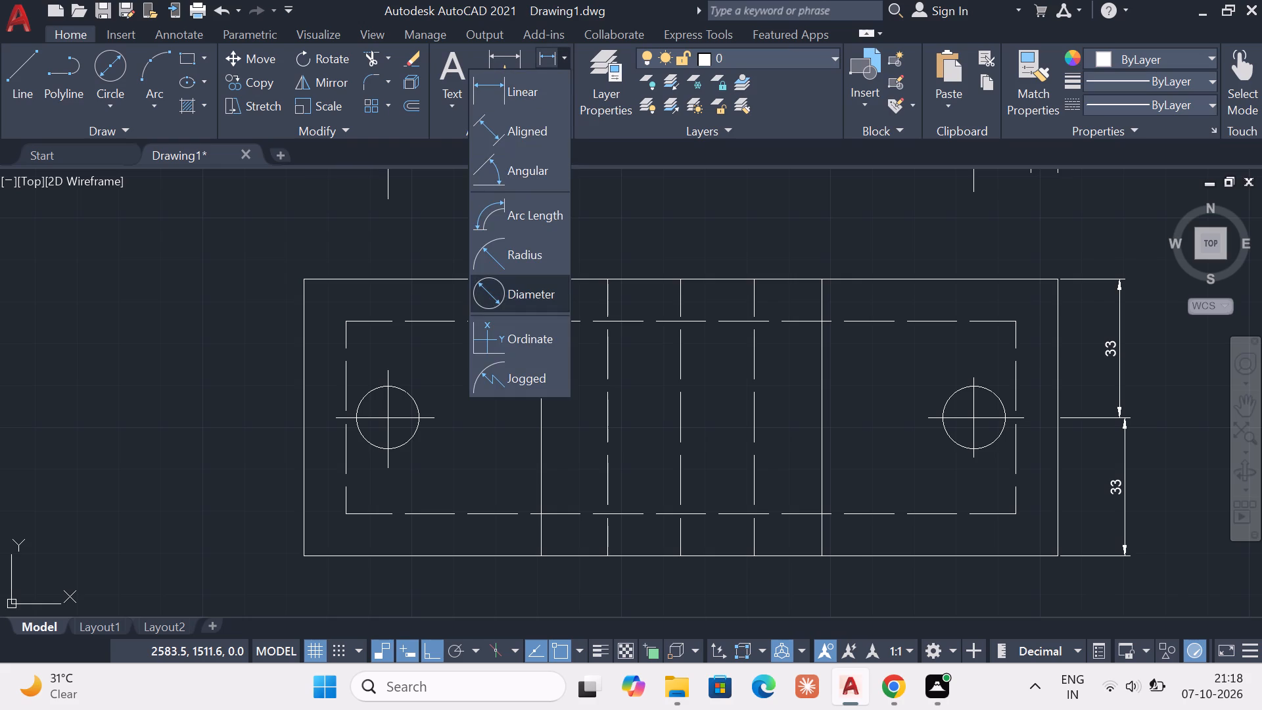
left_click(524, 291)
left_click(404, 392)
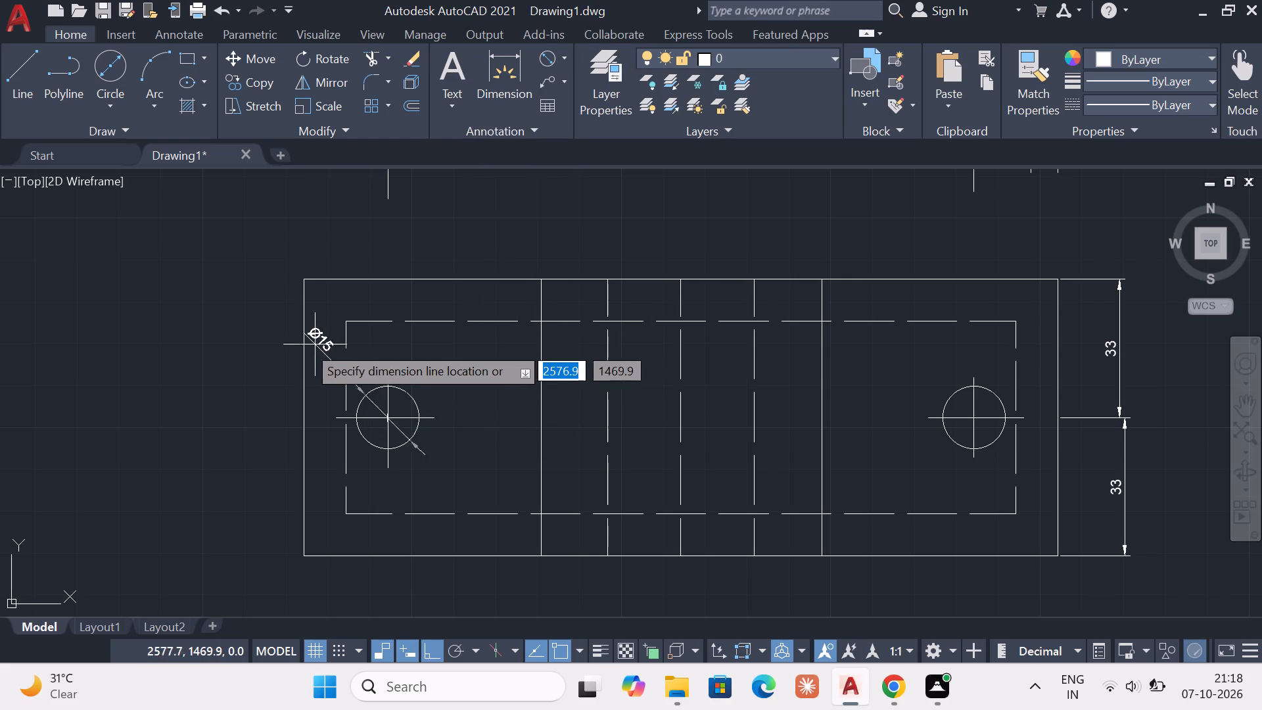
left_click(235, 294)
key("Escape")
key("Escape")
key("Escape")
key("Escape")
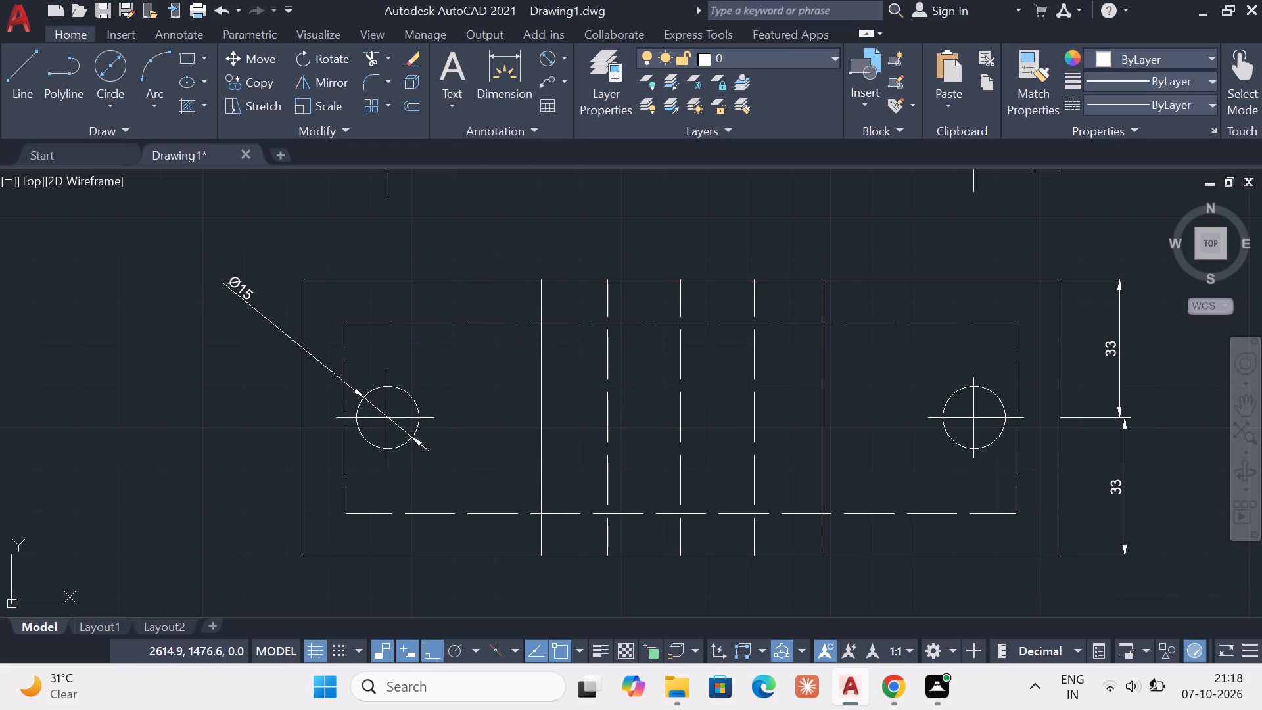
key("Escape")
Add a linear dimension for the overall width of the front view's base, placed below the base.
middle_click_drag(536, 322, 492, 499)
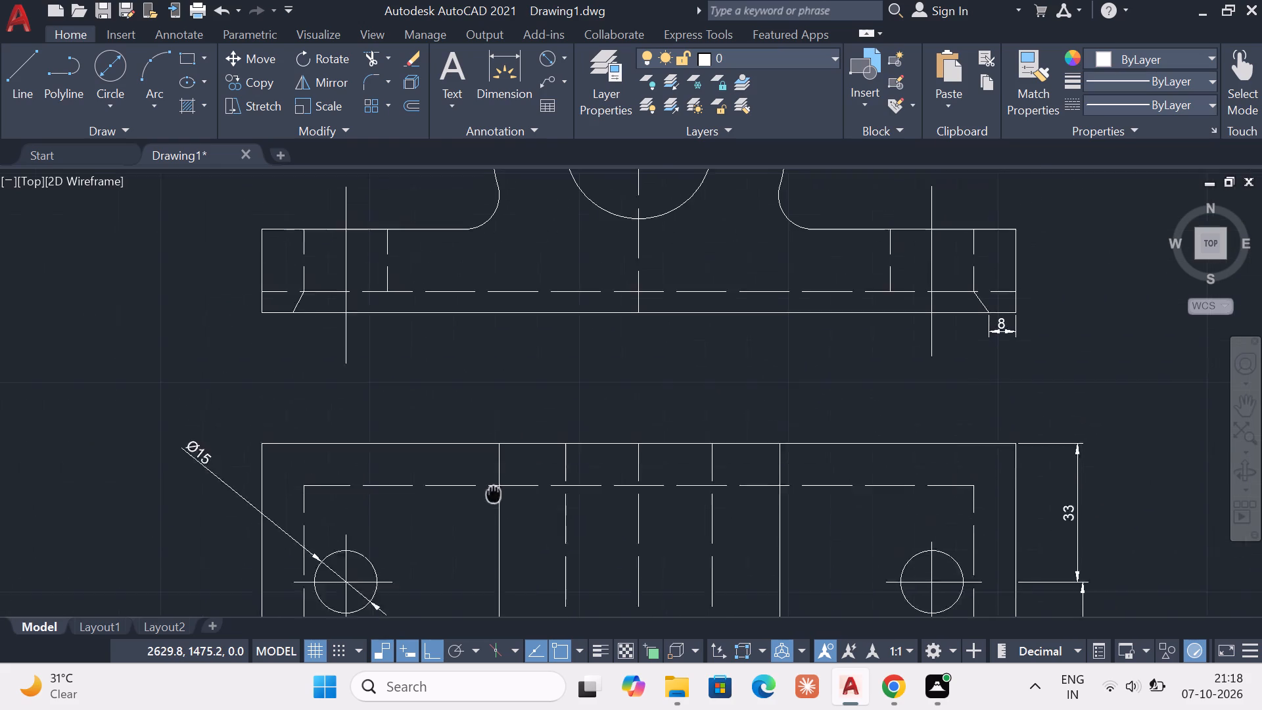
middle_click_drag(492, 499, 490, 510)
left_click(561, 62)
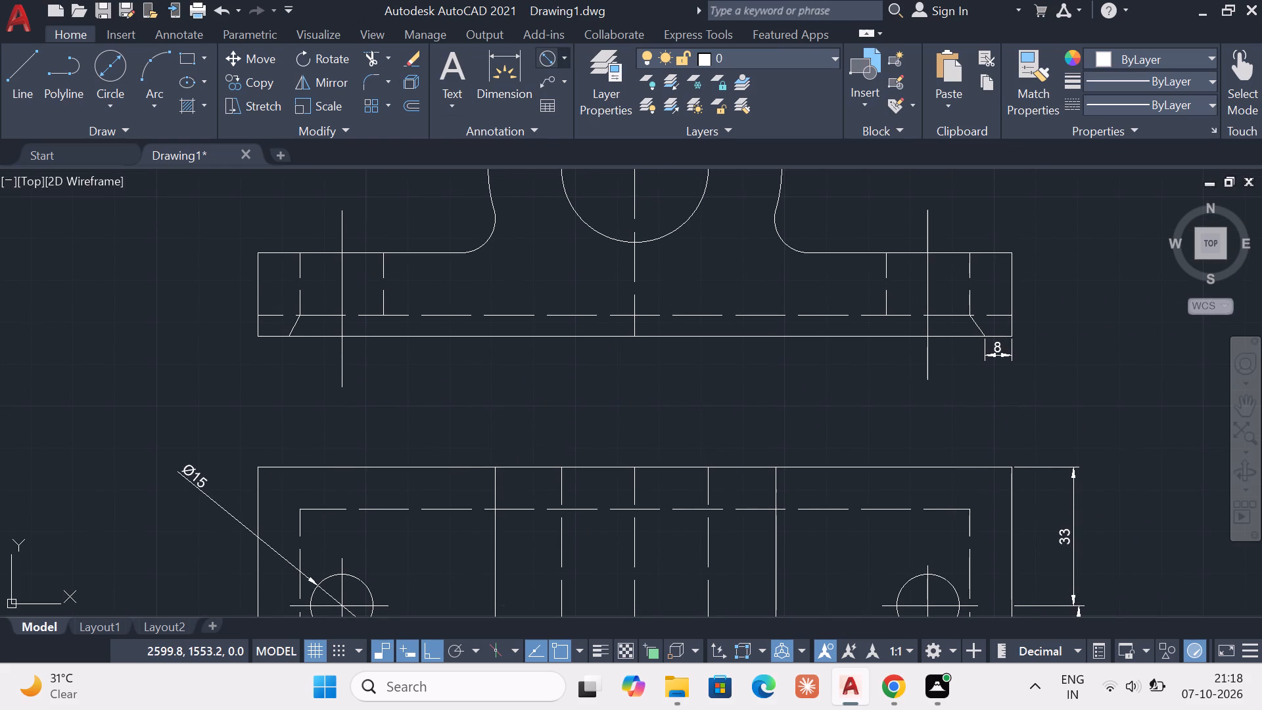
left_click(528, 91)
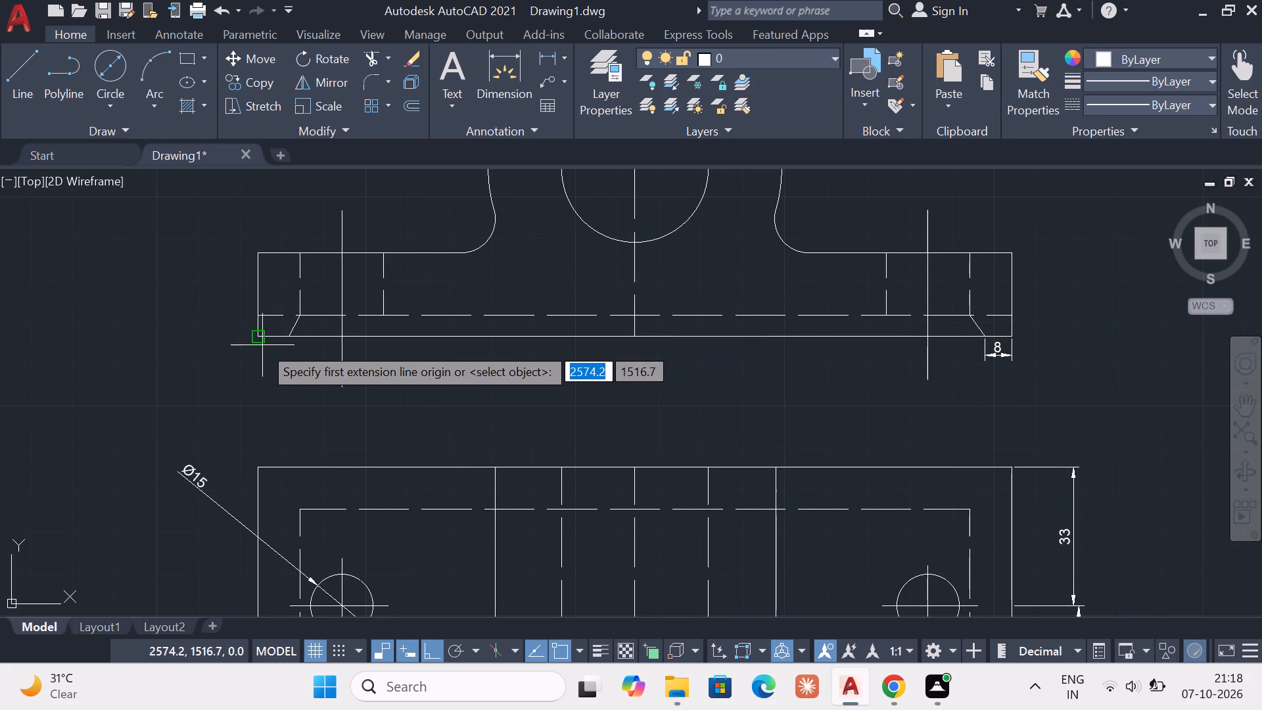
left_click(261, 338)
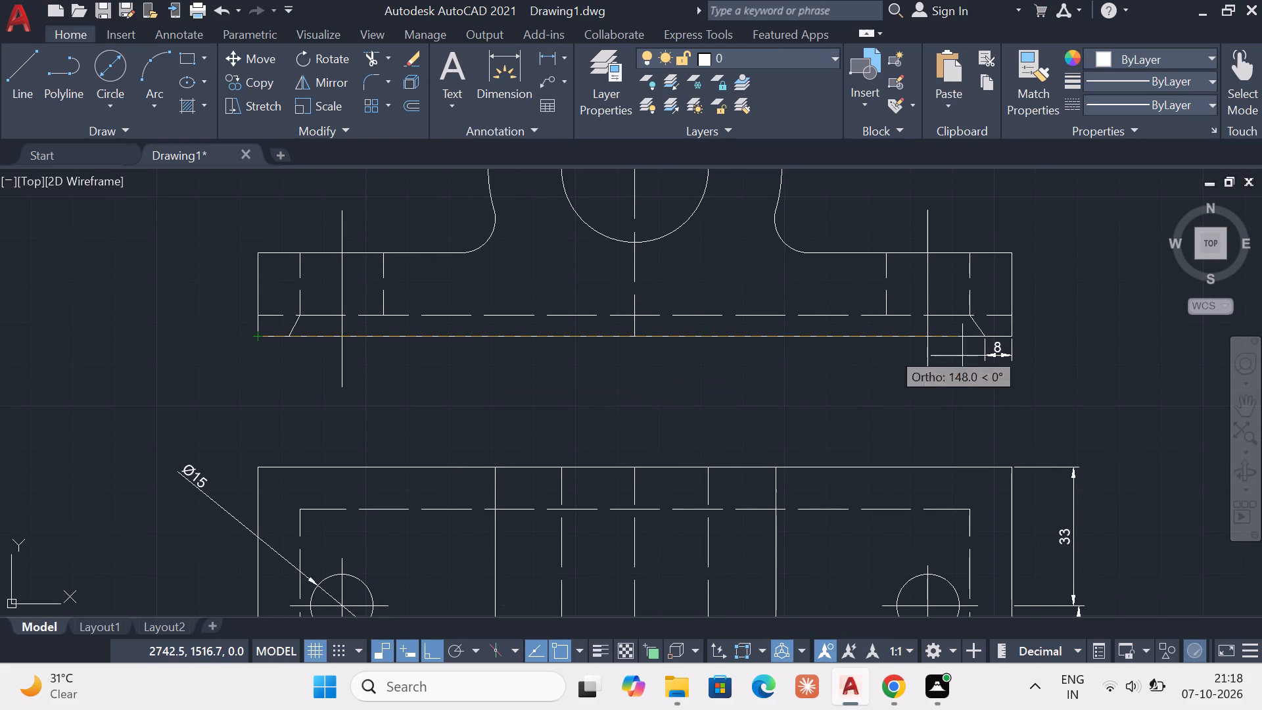
left_click(1016, 340)
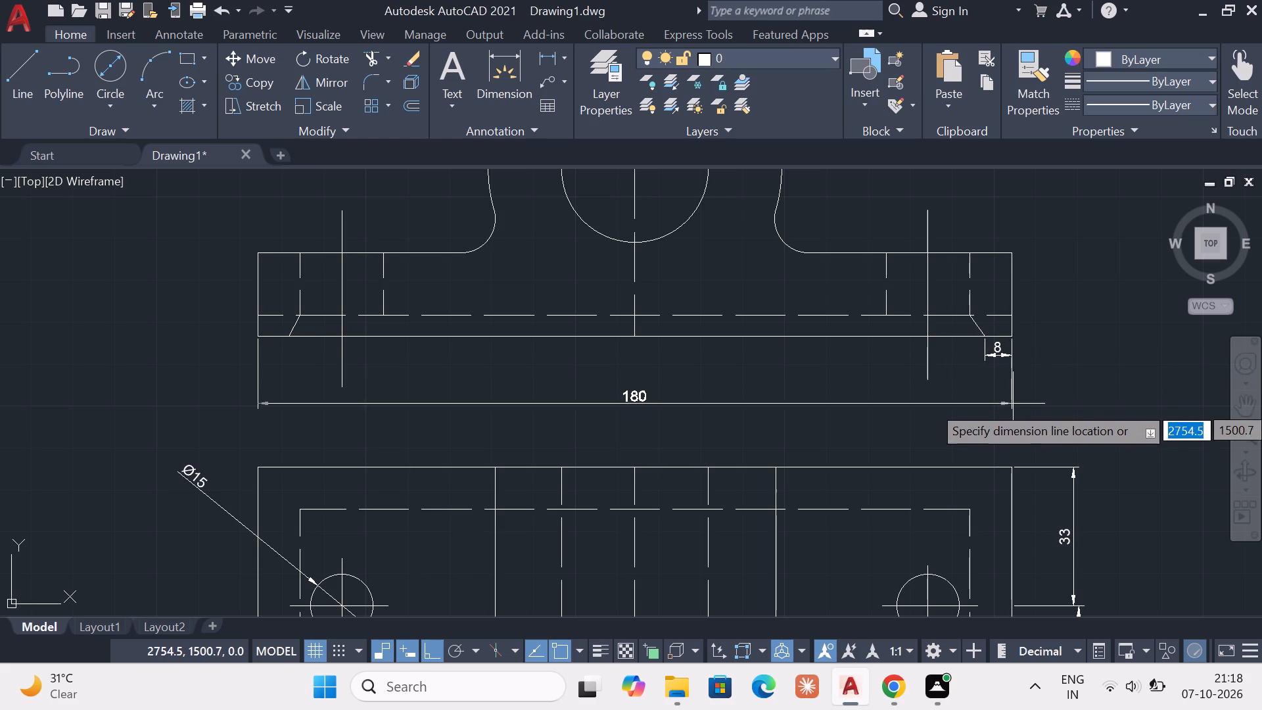
left_click(1013, 409)
key("Escape")
key("Escape")
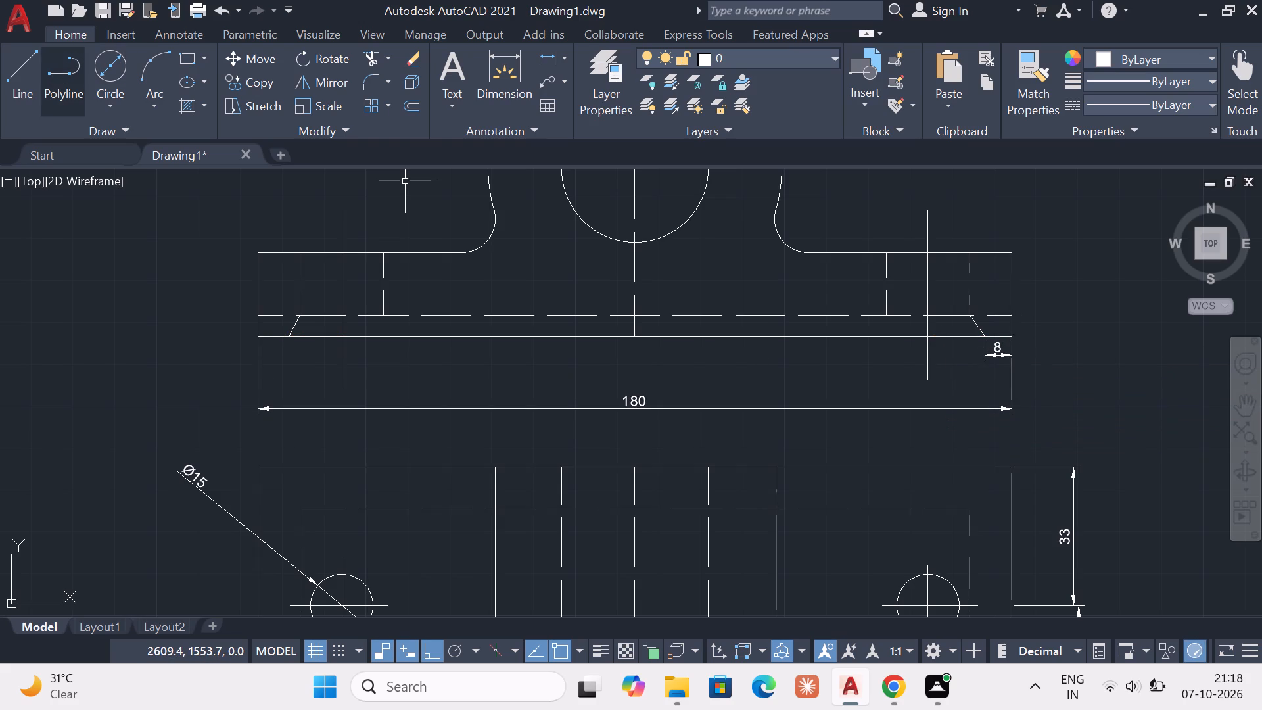
Dimension the horizontal distance between the front view's two hole centrelines, placed between the base and the overall width dimension.
left_click(553, 52)
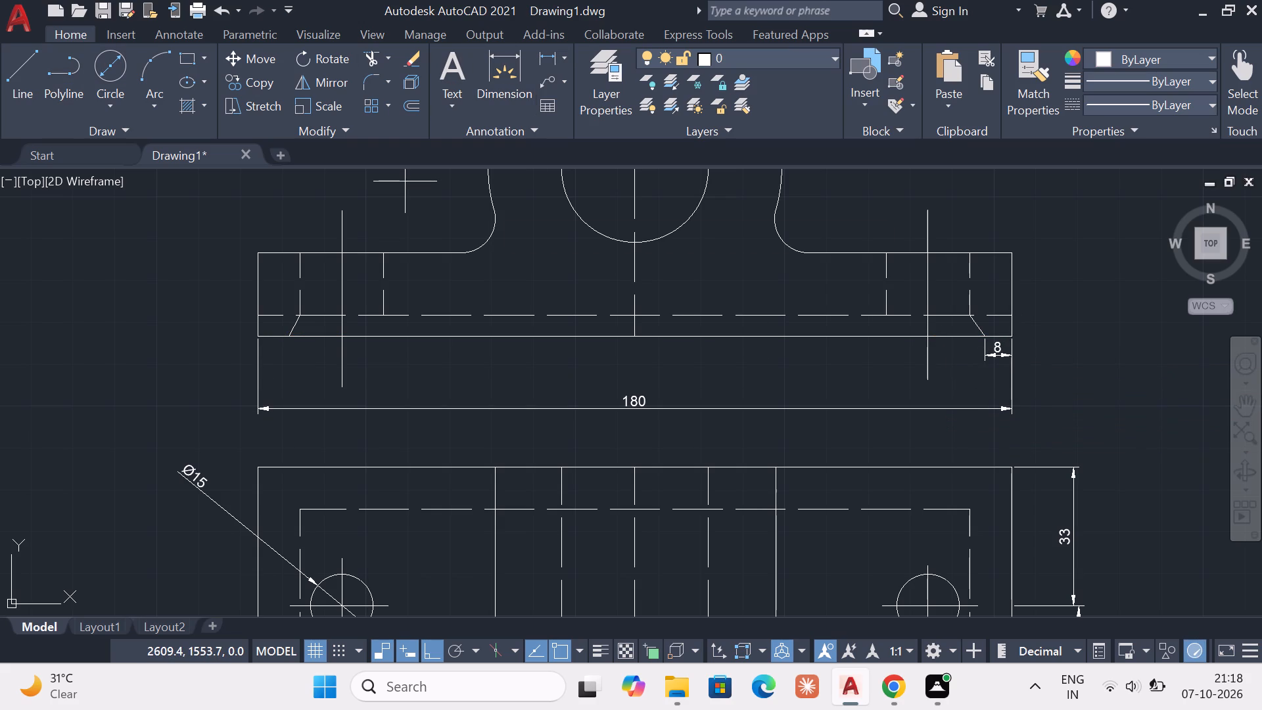
left_click(339, 336)
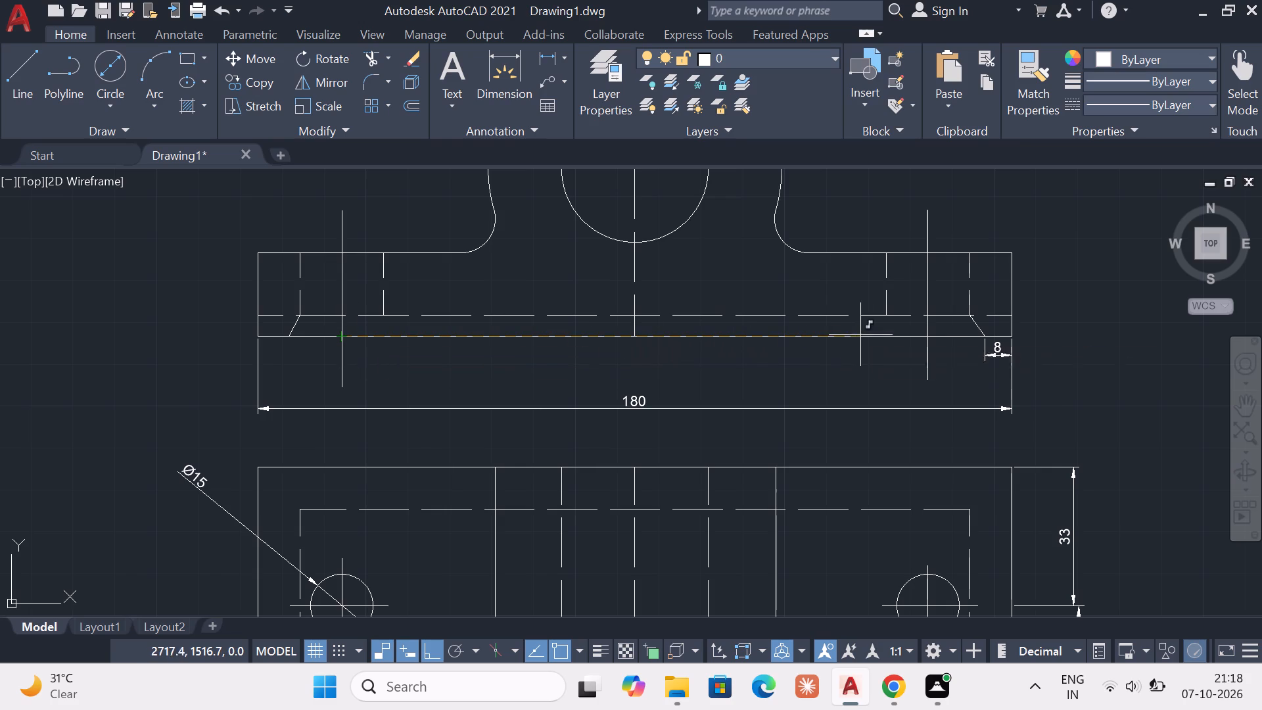
left_click(927, 335)
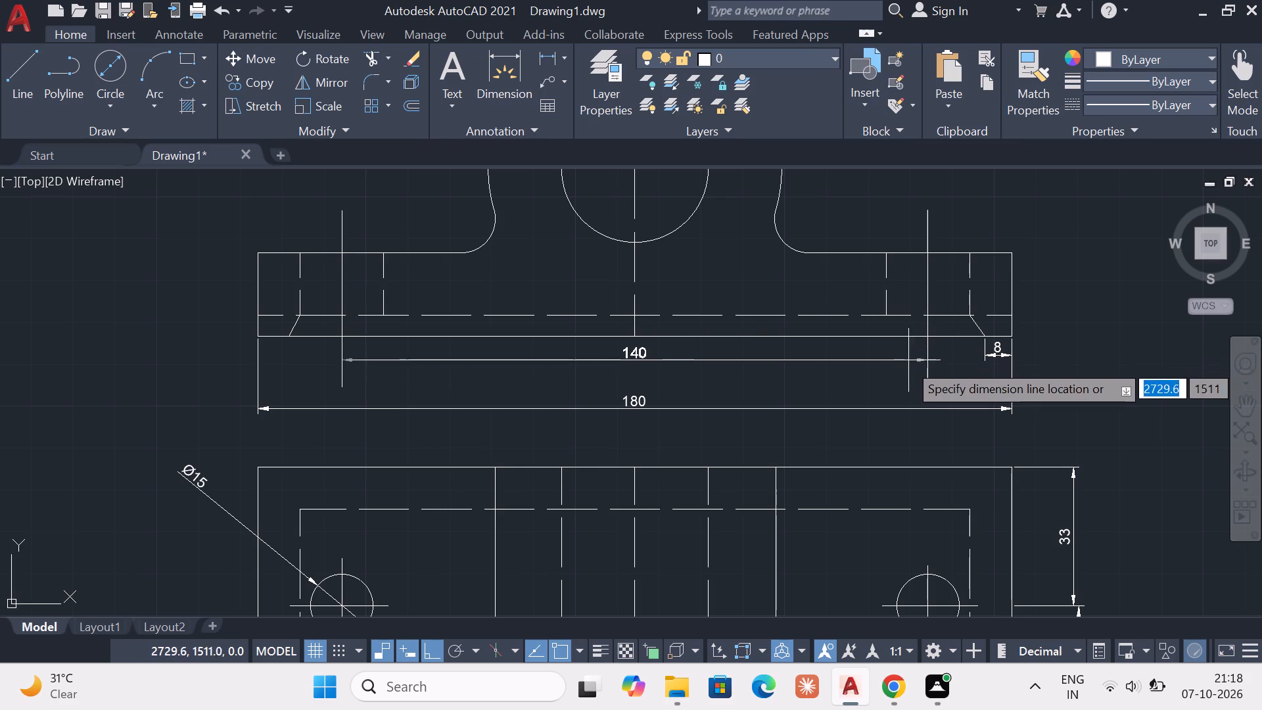
left_click(902, 378)
key("Escape")
key("Escape")
key("Escape")
key("Escape")
key("Escape")
key("Escape")
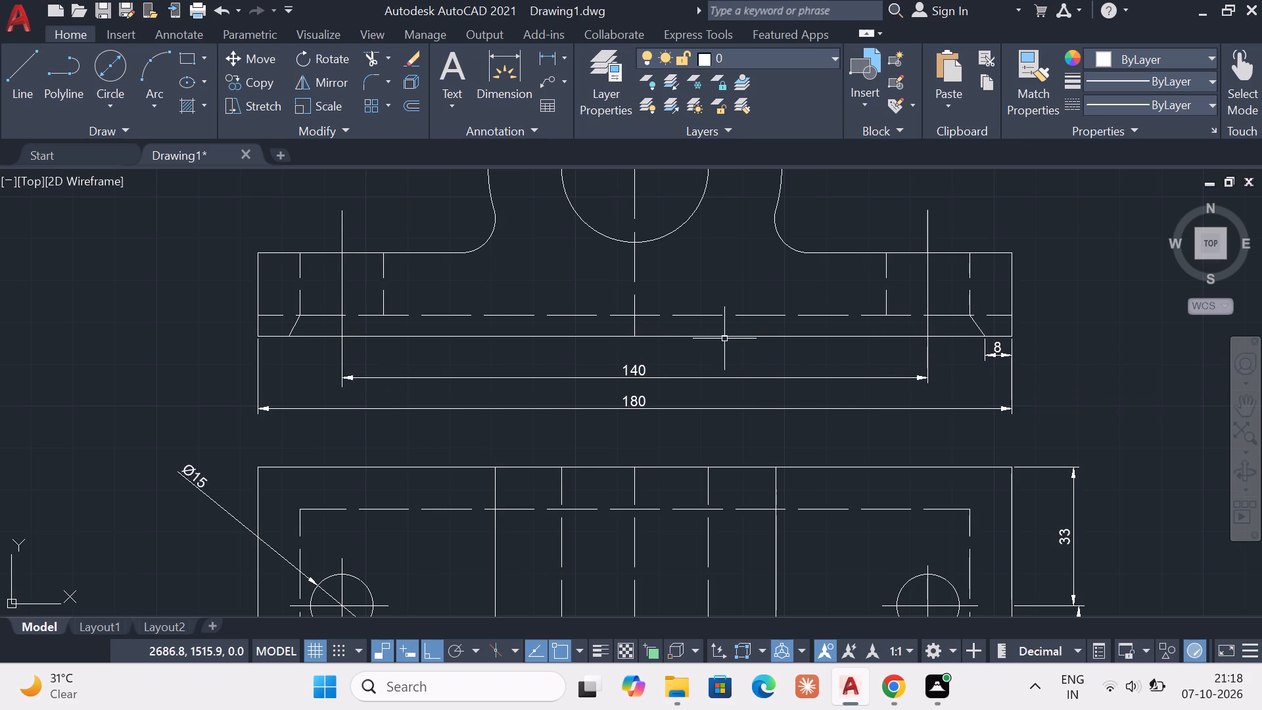
key("Escape")
key("Escape")
key("Escape")
key("Escape")
key("Escape")
middle_click_drag(597, 307, 586, 358)
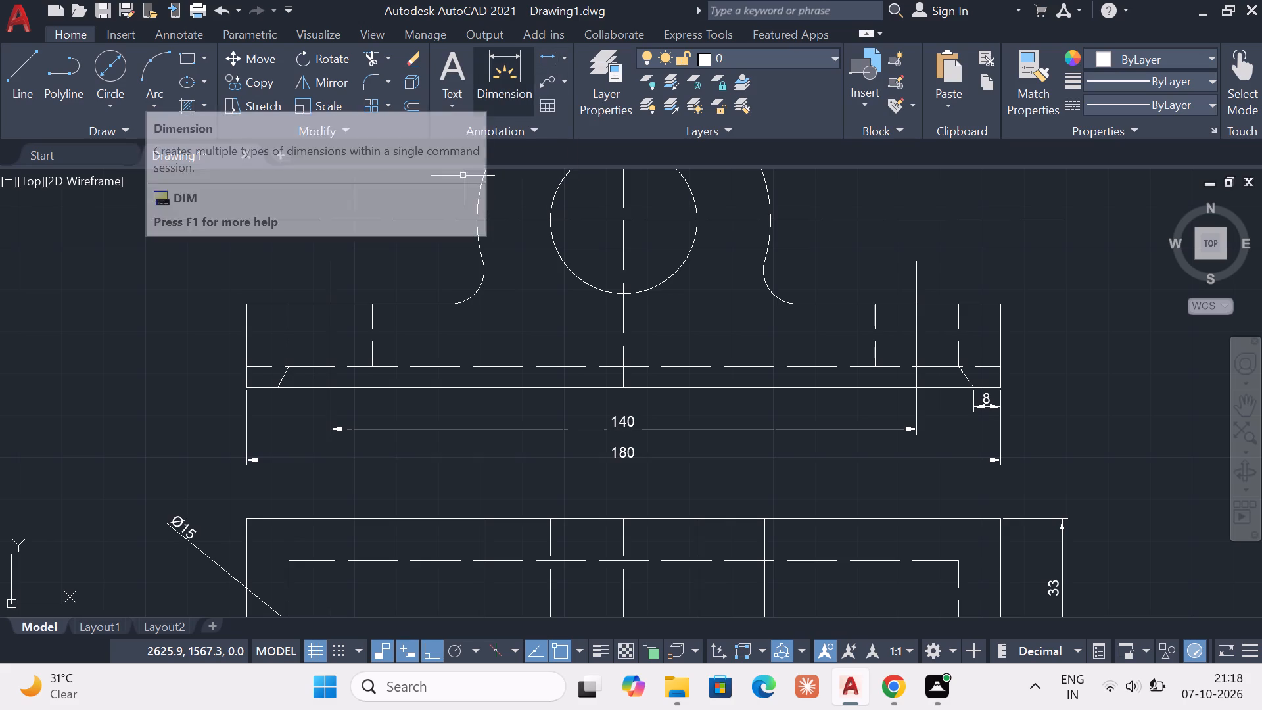
Add a vertical linear dimension from the front view's bottom-left corner up to the horizontal hidden line, placed just outside the left edge.
left_click(571, 58)
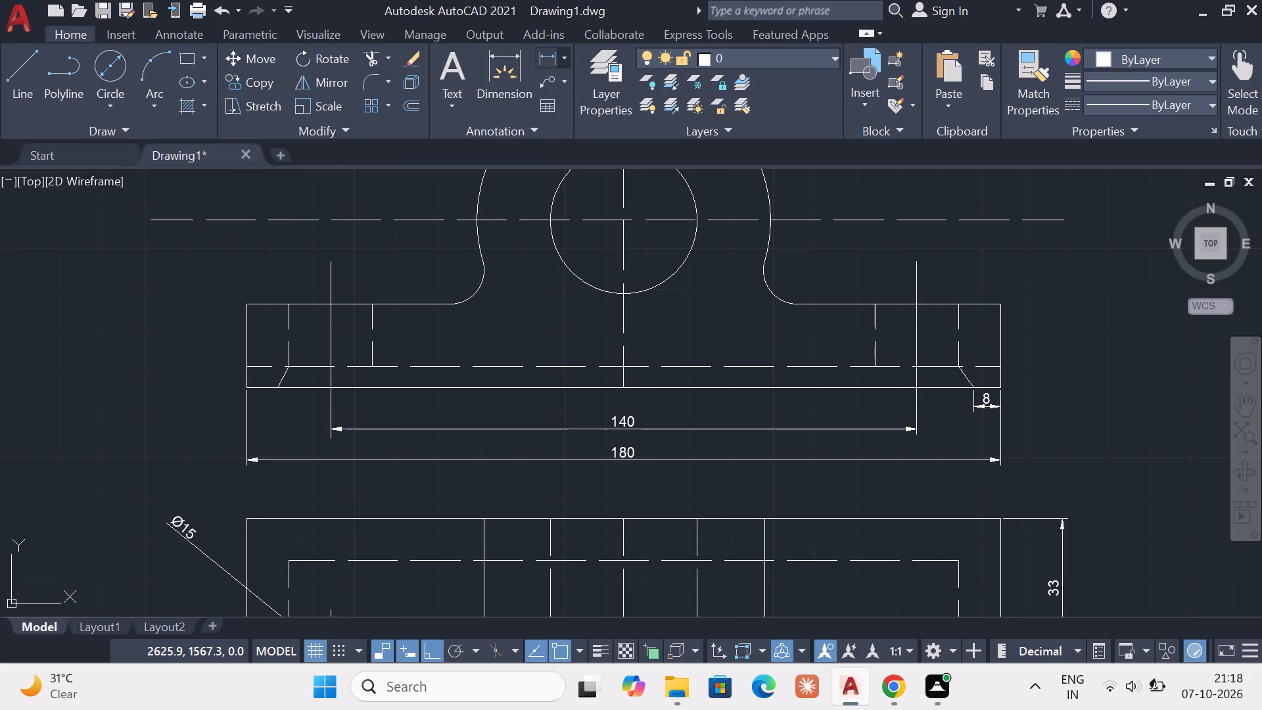
left_click(526, 98)
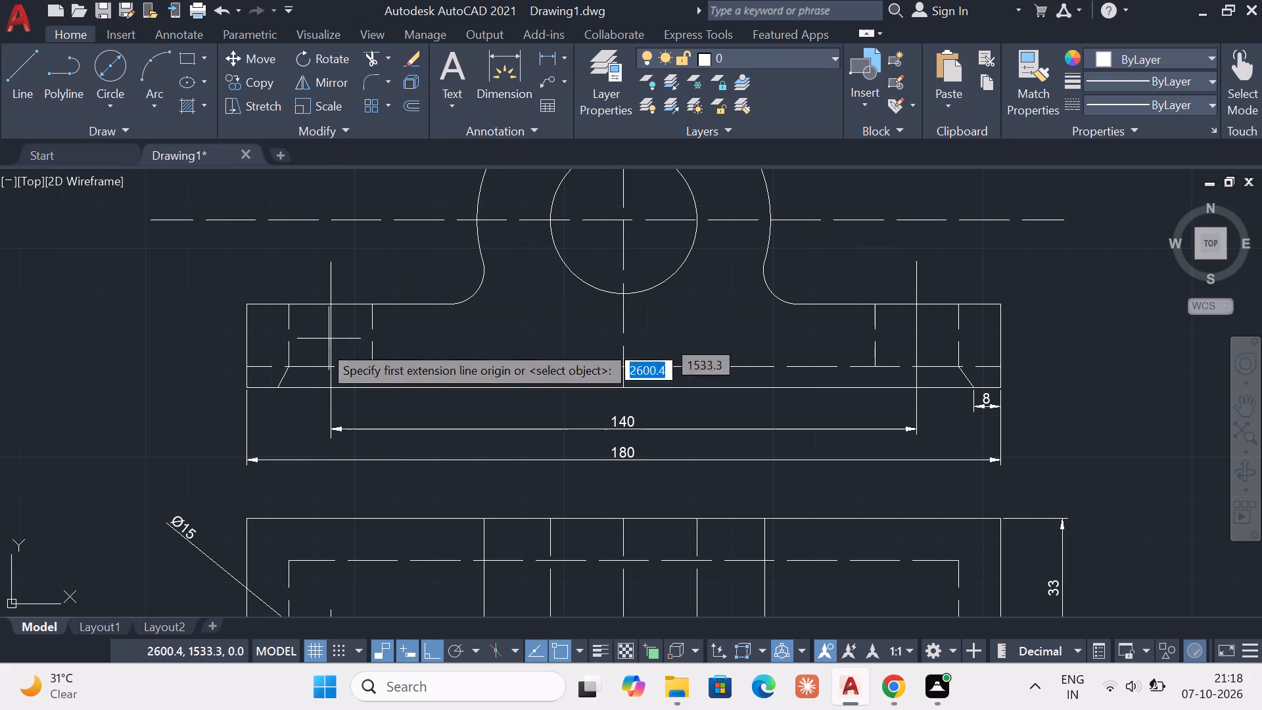
left_click(247, 385)
left_click(250, 371)
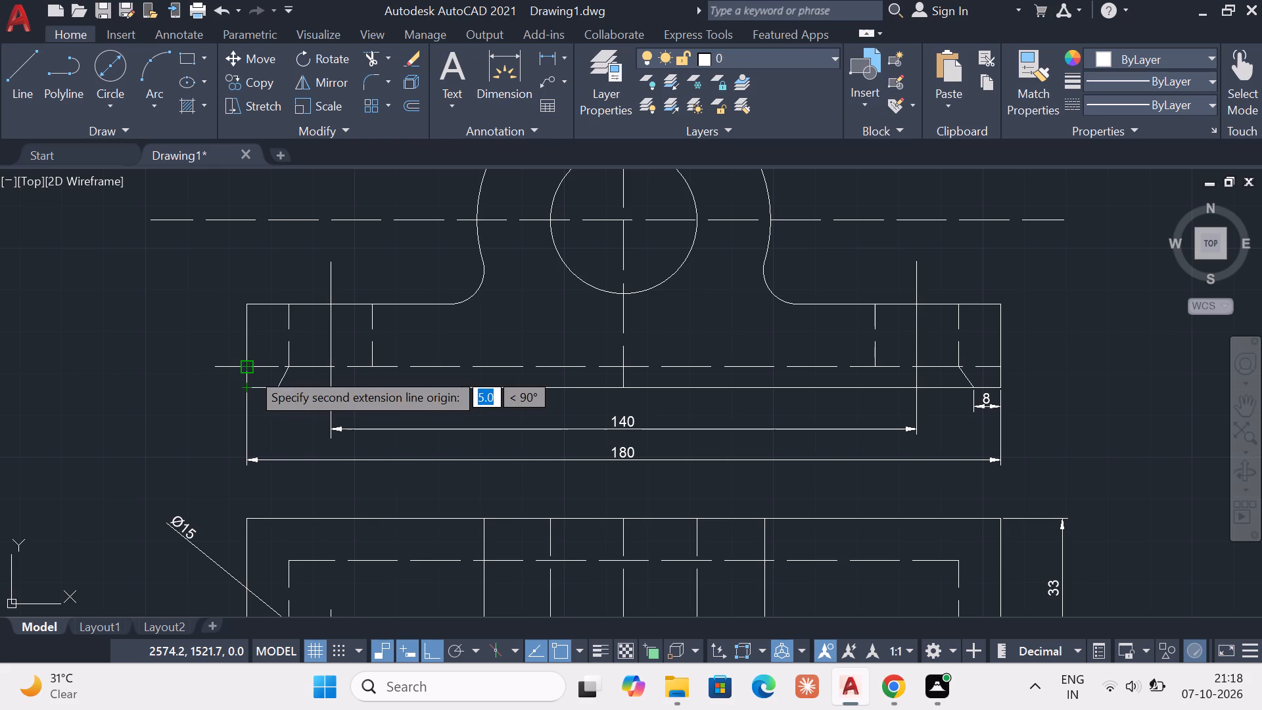
left_click(229, 371)
key("Escape")
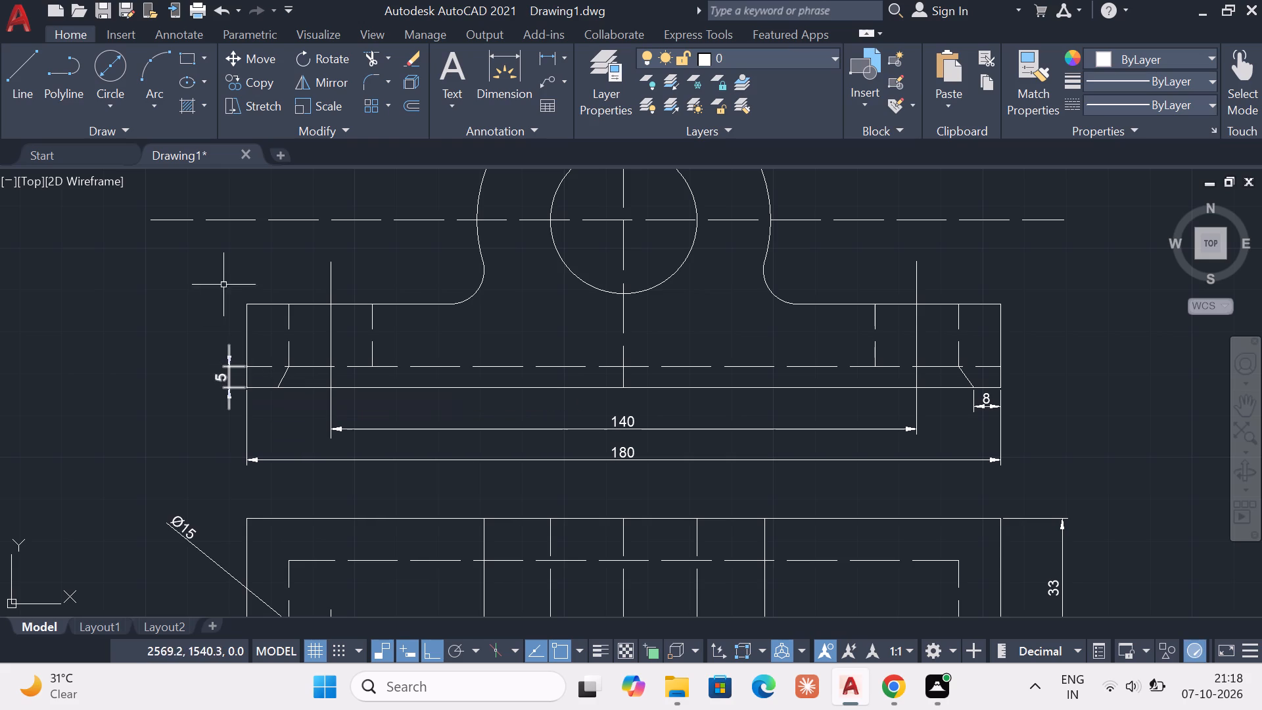
key("Escape")
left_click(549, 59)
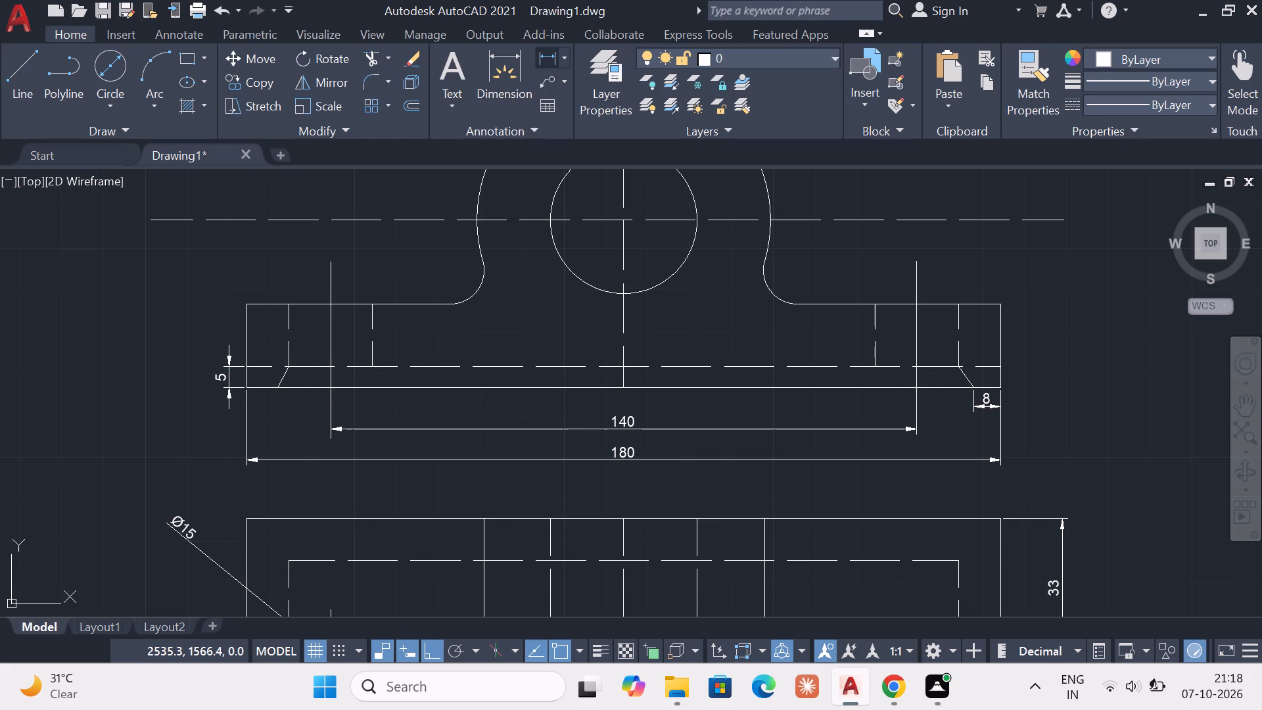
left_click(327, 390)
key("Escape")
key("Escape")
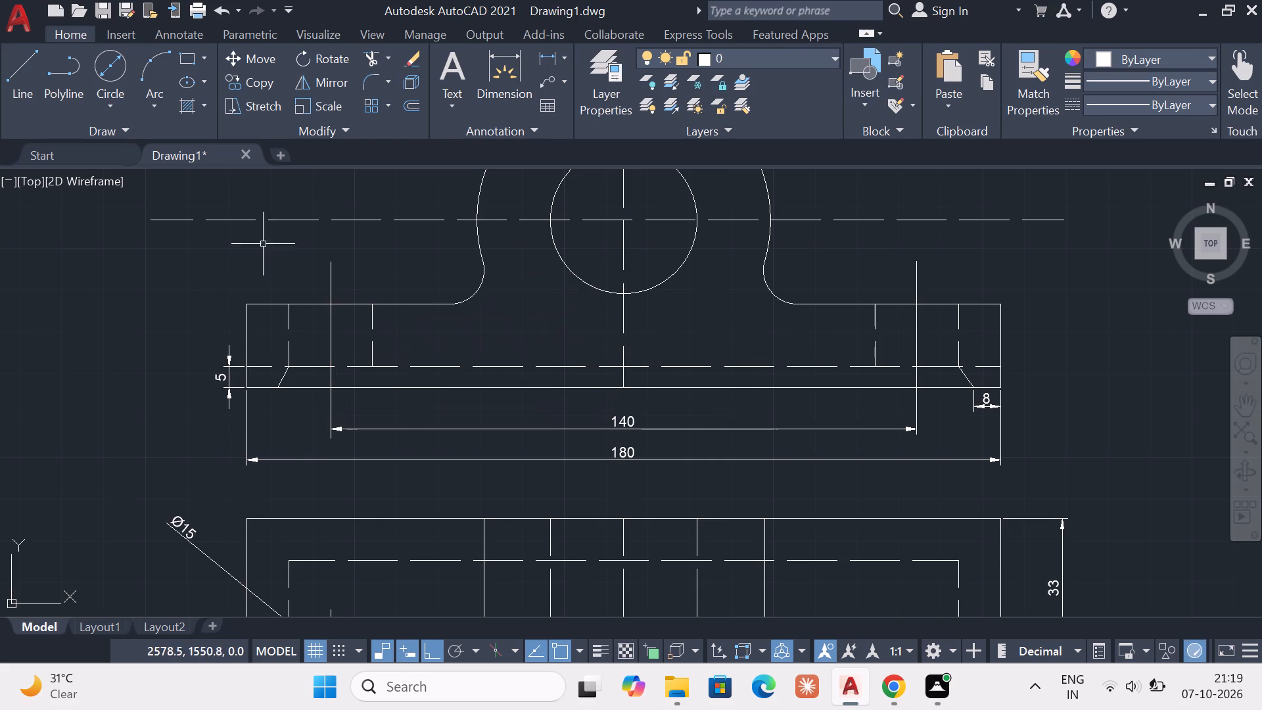
Dimension the vertical distance from the front view's bottom-left corner to the horizontal centreline, placed outside the shorter left-hand dimension.
left_click(546, 59)
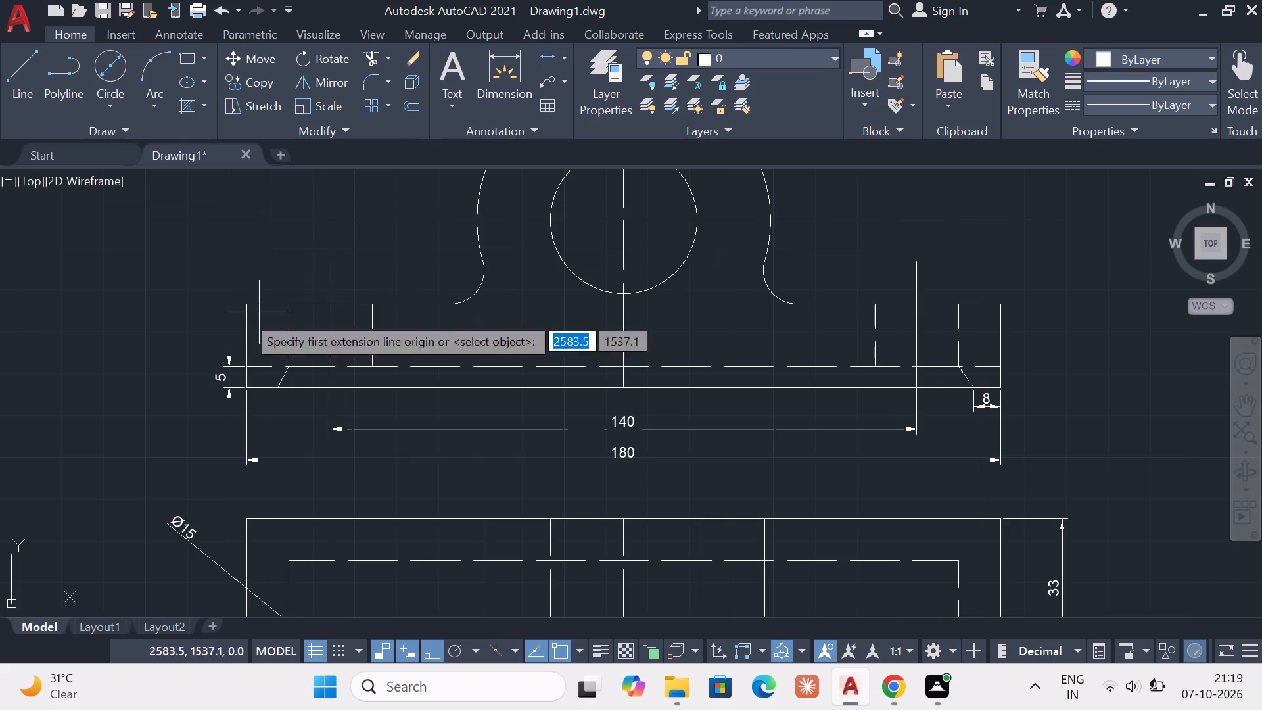
left_click(249, 390)
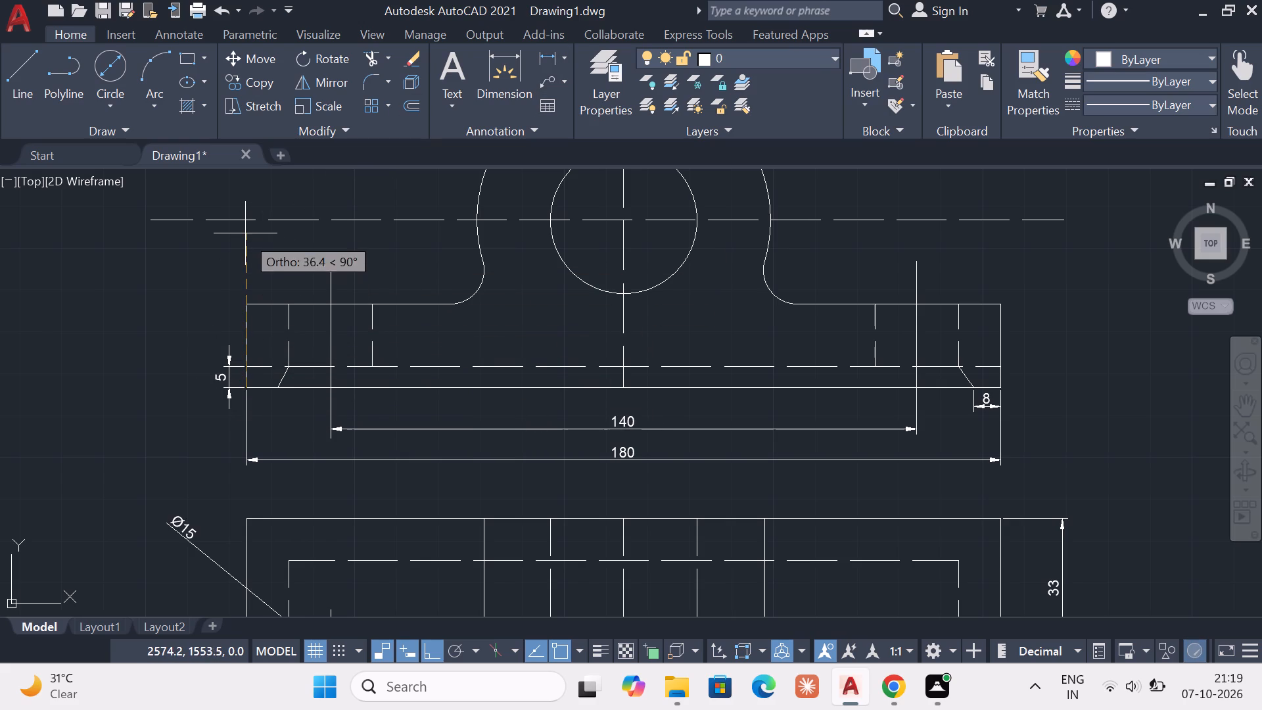
left_click(248, 220)
left_click(174, 233)
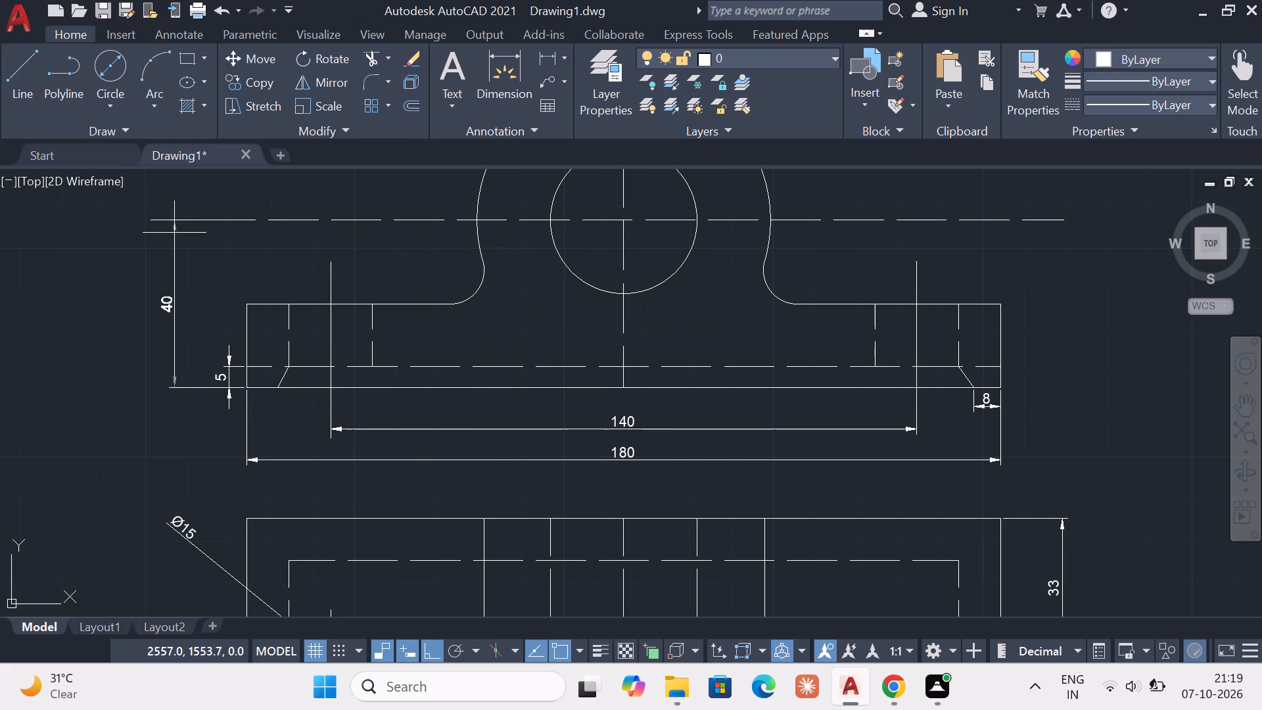
key("Escape")
key("Escape")
key("Escape")
key("Escape")
key("Escape")
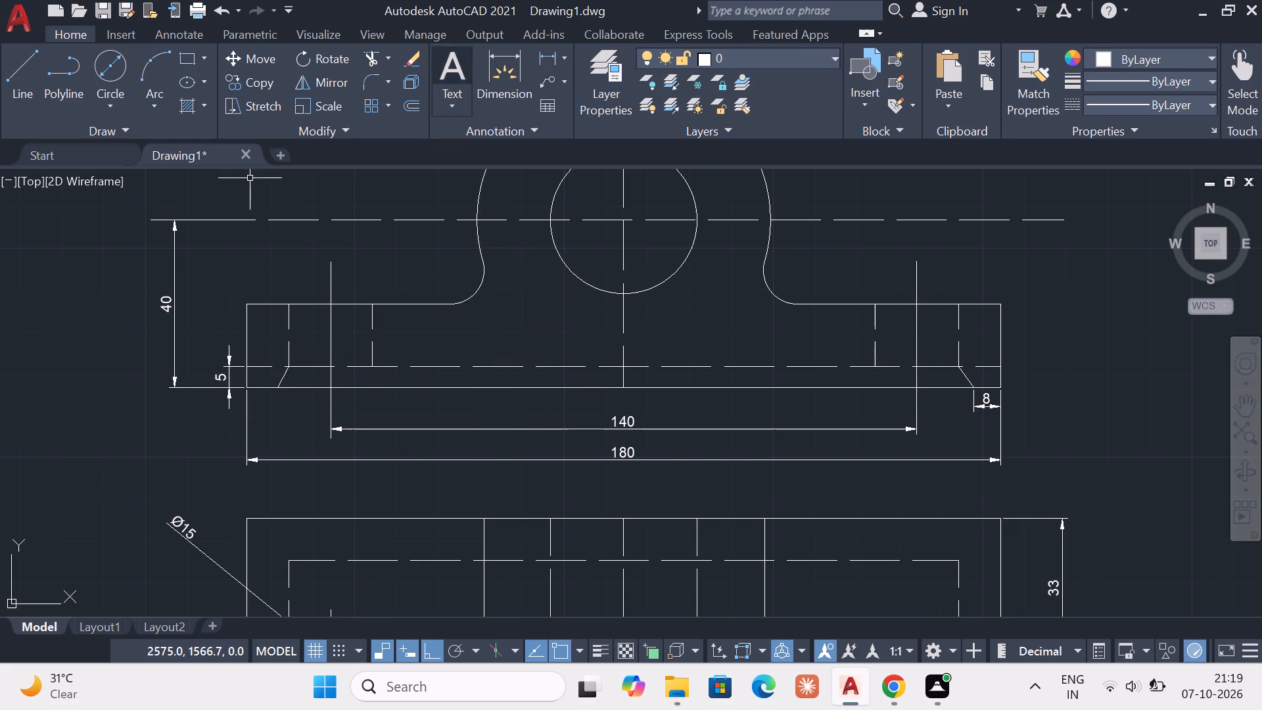
Add a radius dimension to the left fillet arc between the front view's base and rounded upper body, with its text above the base.
left_click(557, 51)
left_click(564, 62)
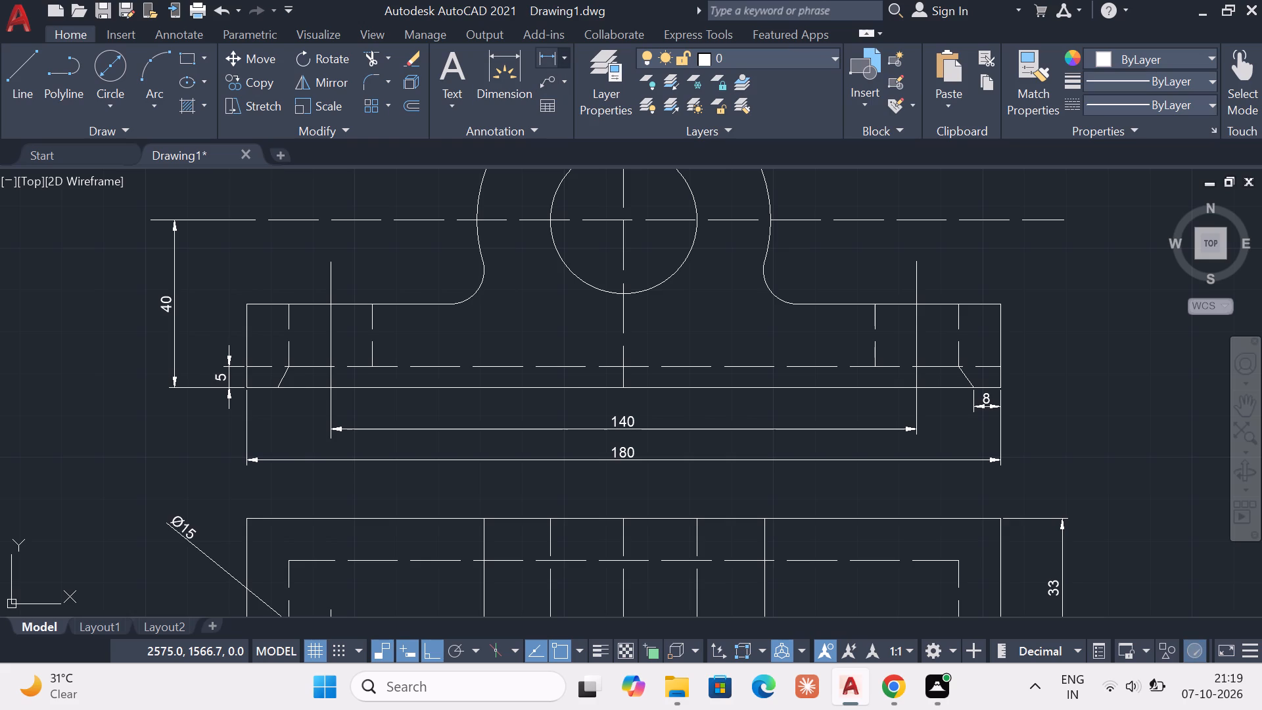
left_click(513, 248)
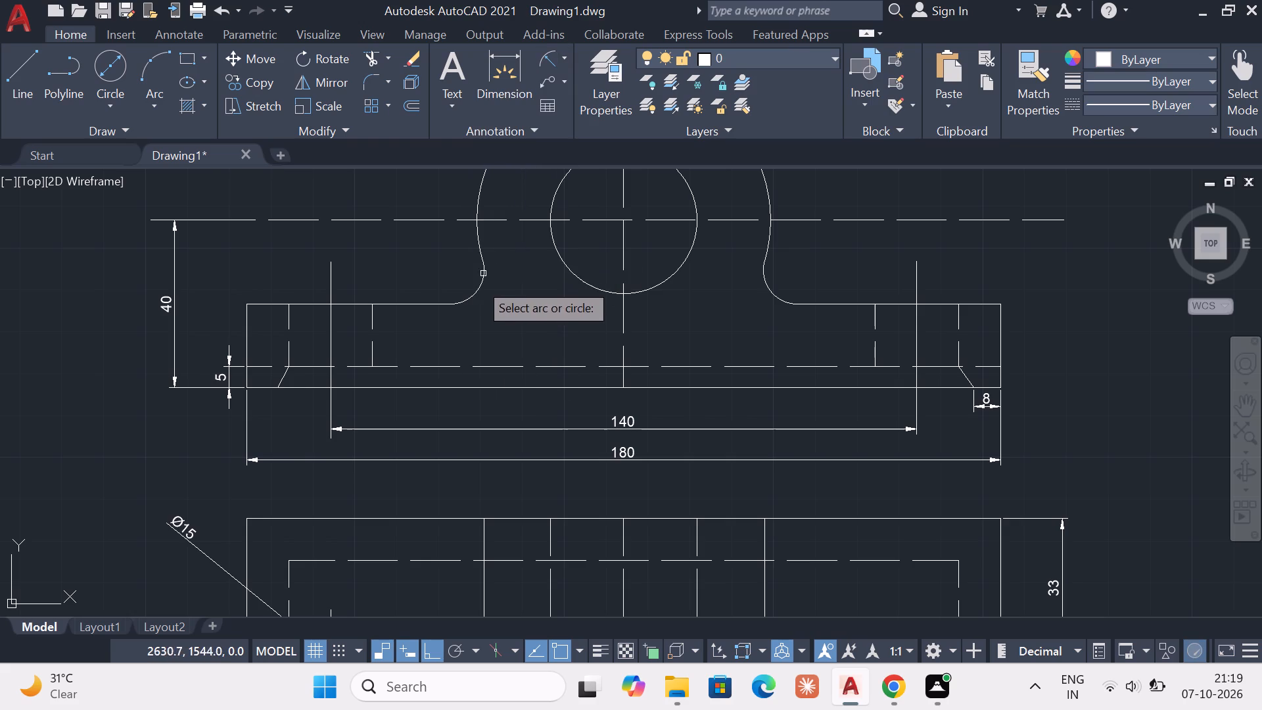
left_click(477, 289)
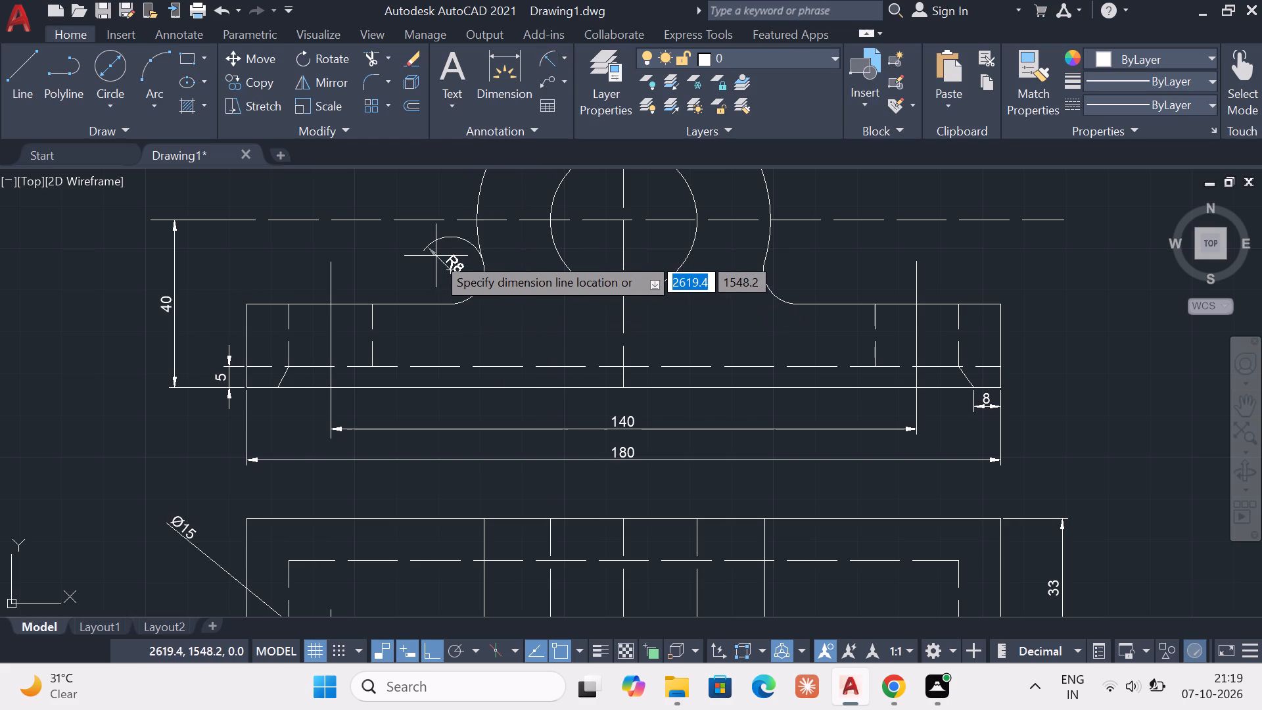
left_click(429, 251)
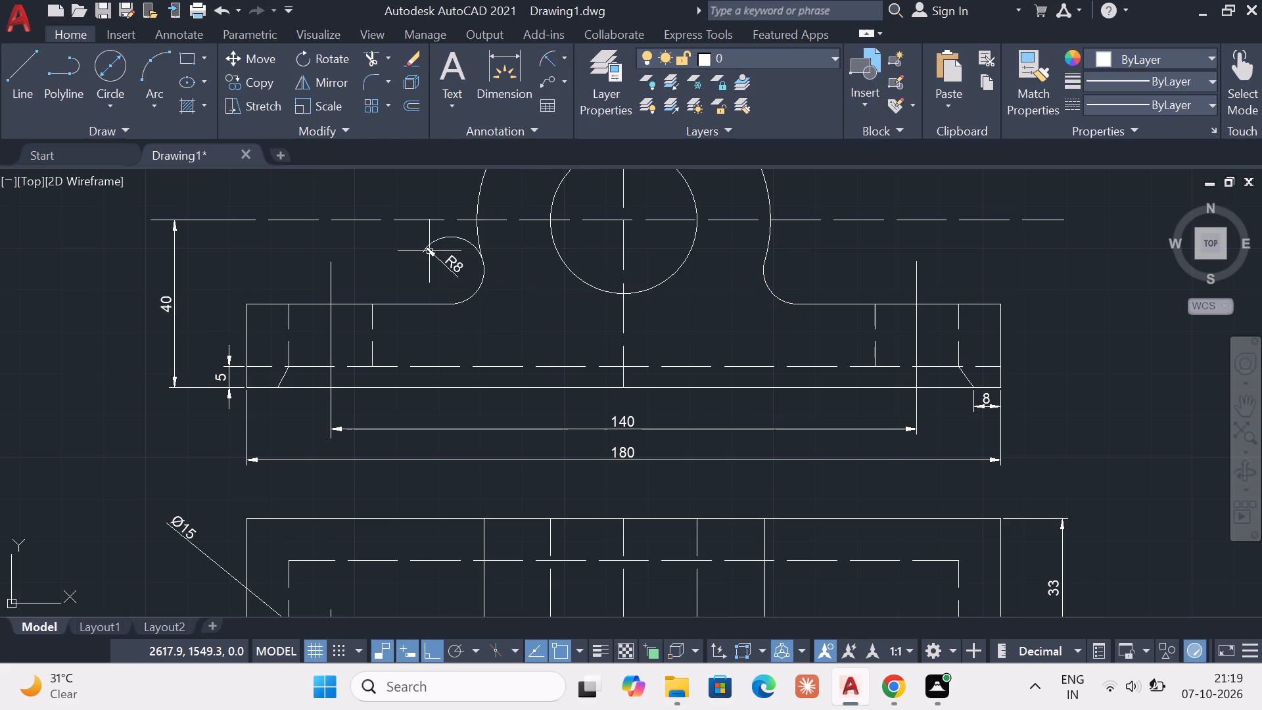
key("Escape")
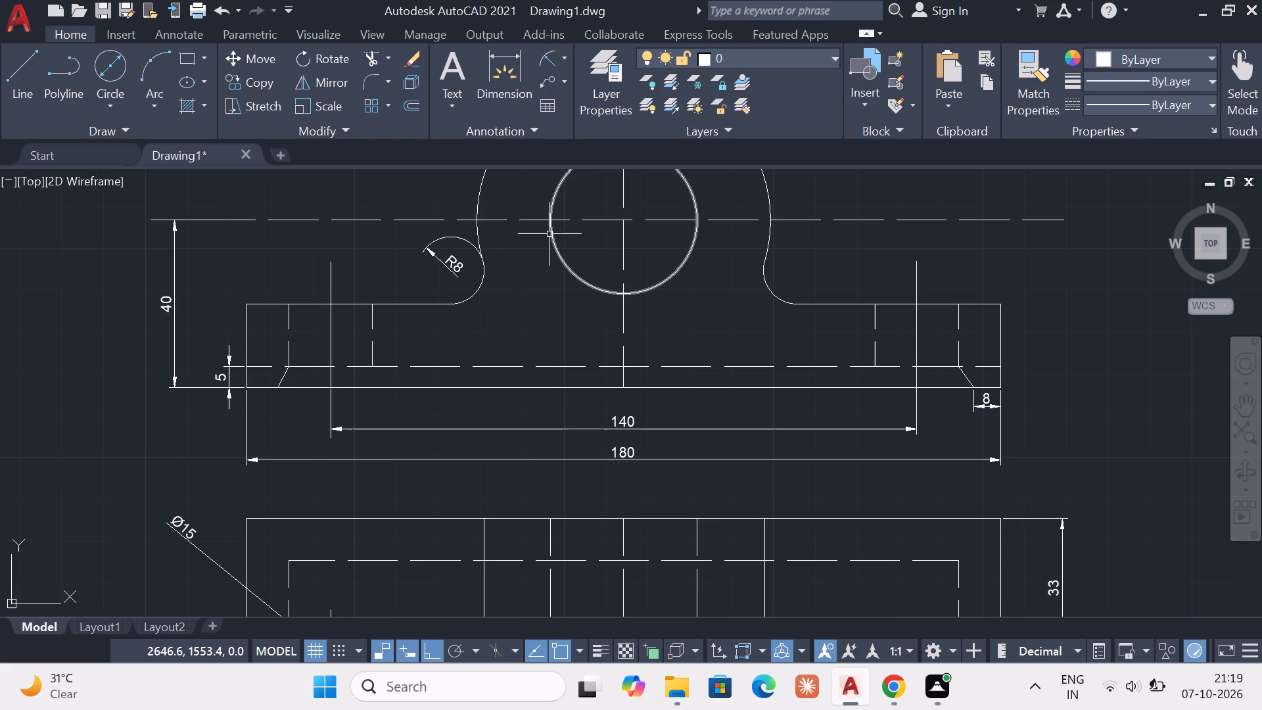
Add a vertical linear dimension for the height of the front view's base, placed outside its right edge.
middle_click_drag(578, 245, 574, 272)
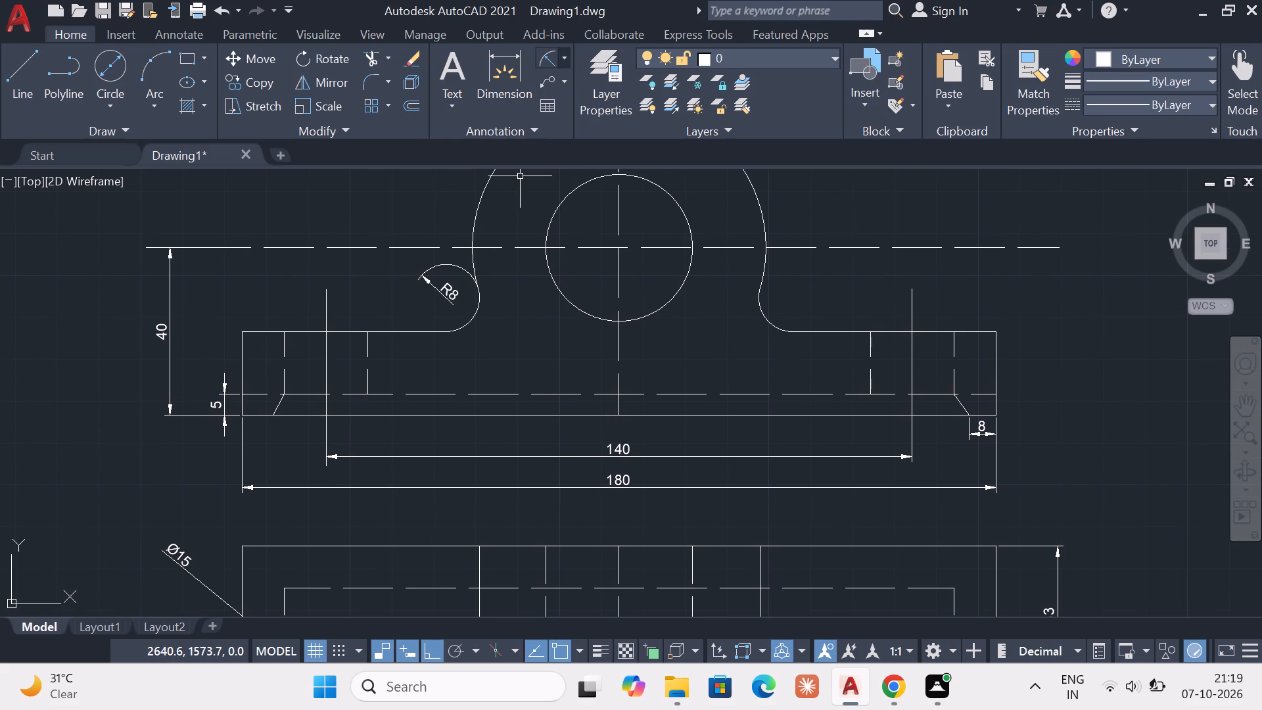
left_click(563, 60)
left_click(528, 89)
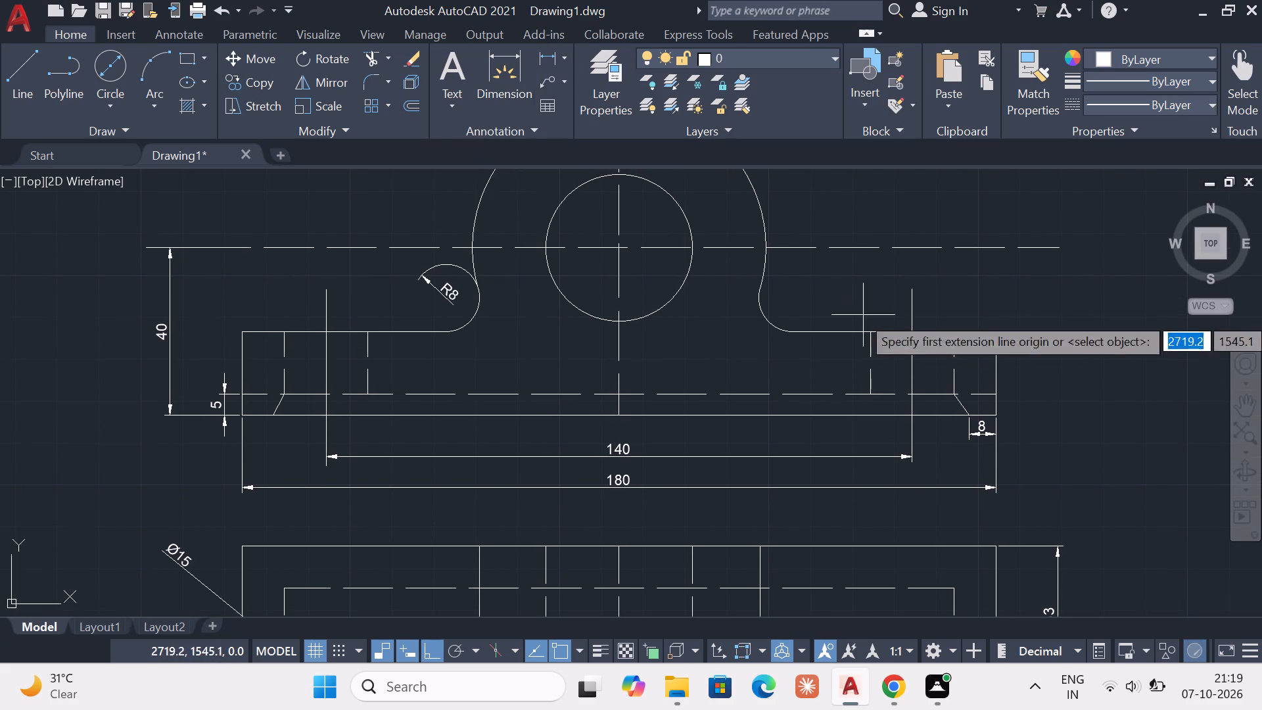
left_click(992, 338)
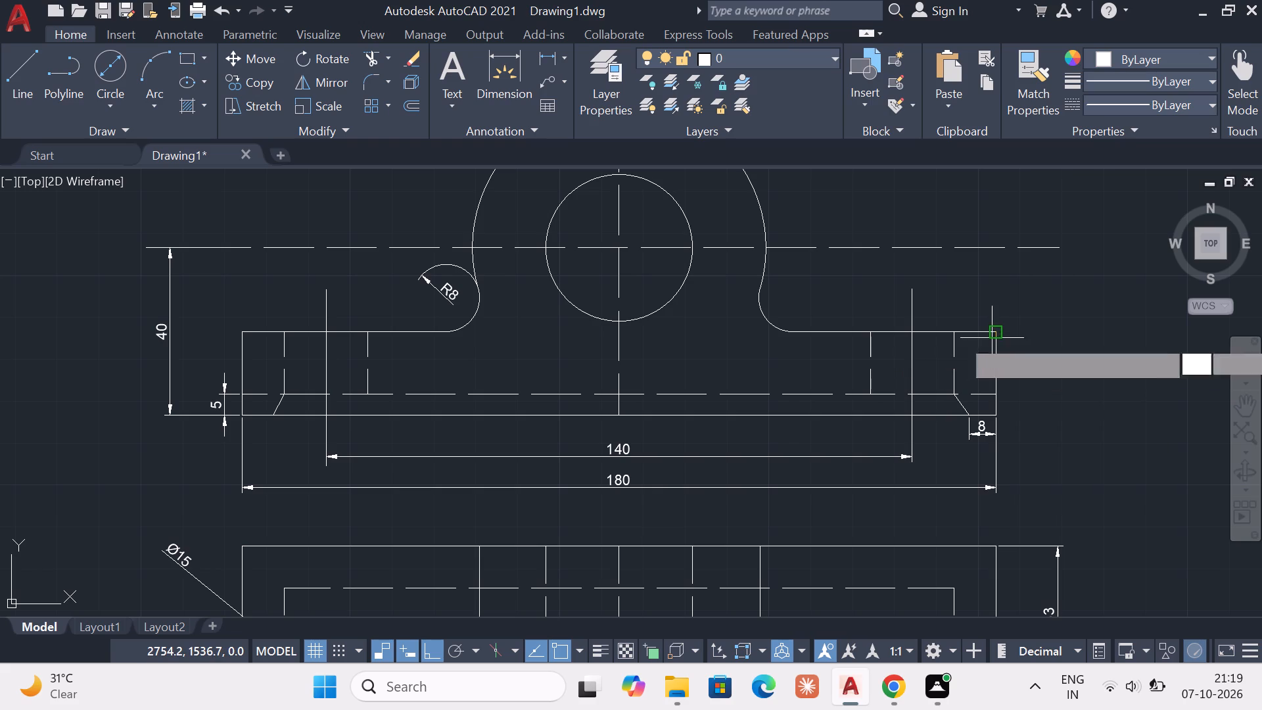
left_click(996, 412)
left_click(1035, 409)
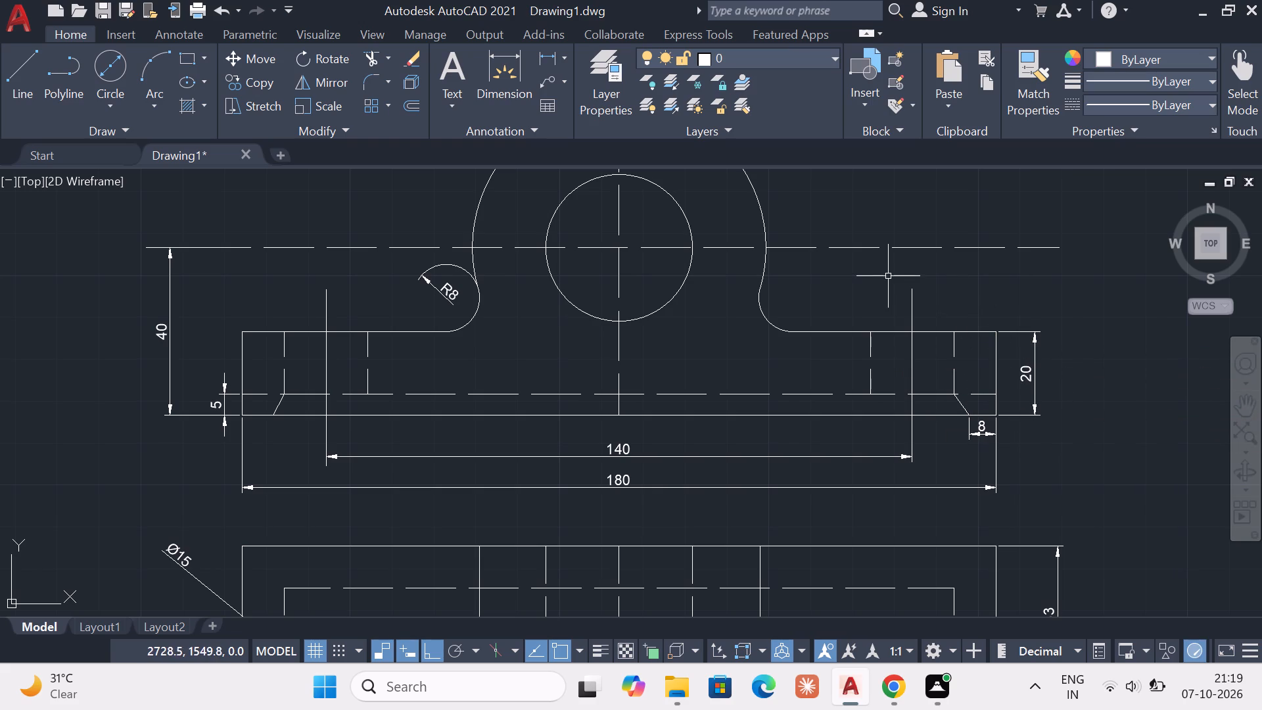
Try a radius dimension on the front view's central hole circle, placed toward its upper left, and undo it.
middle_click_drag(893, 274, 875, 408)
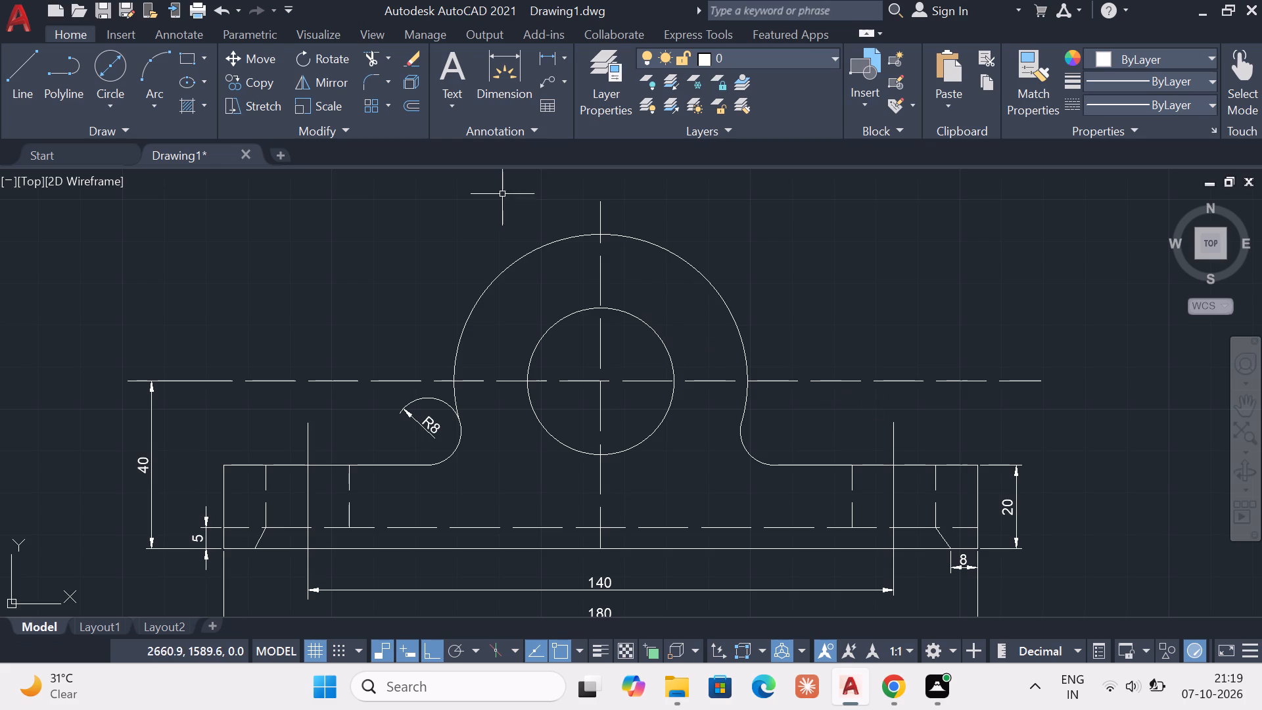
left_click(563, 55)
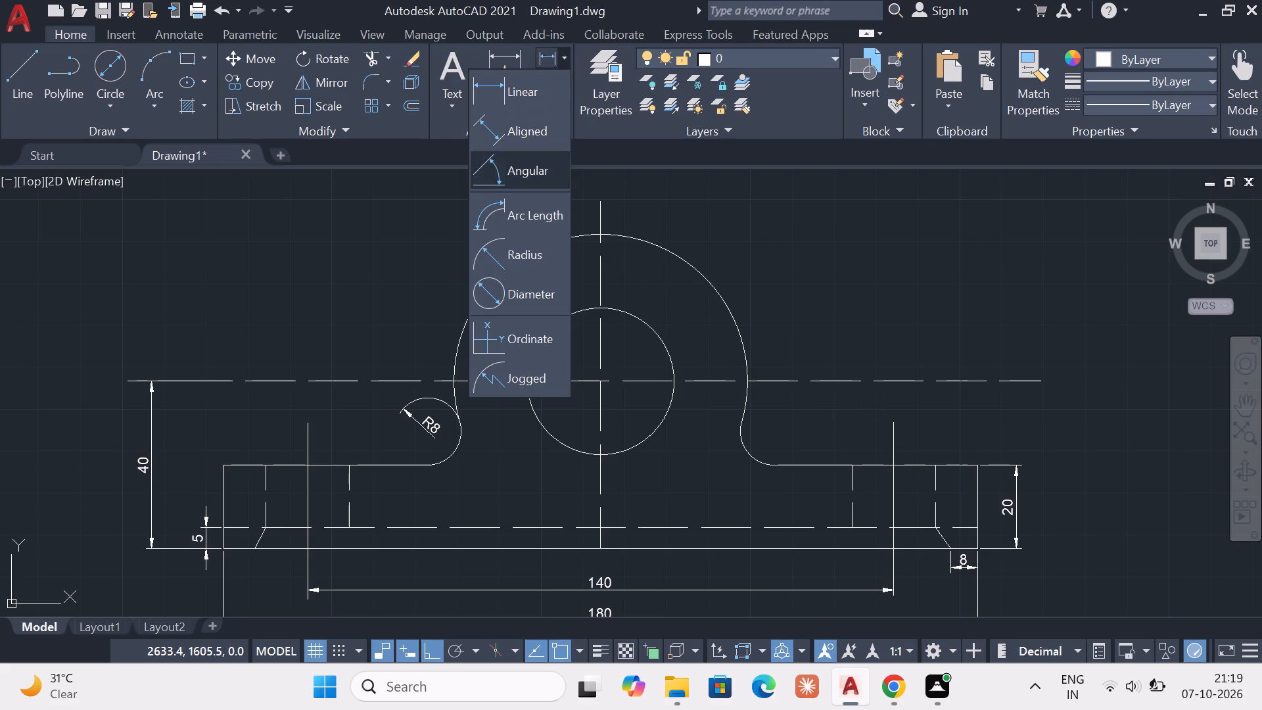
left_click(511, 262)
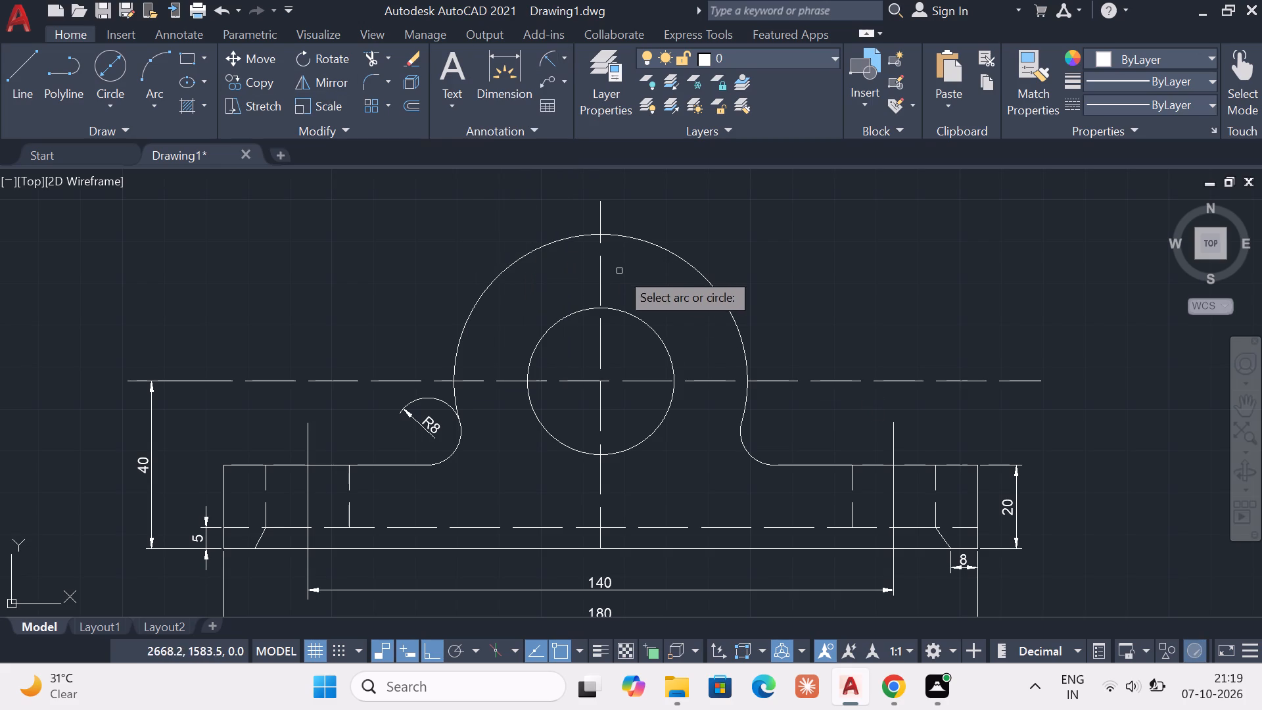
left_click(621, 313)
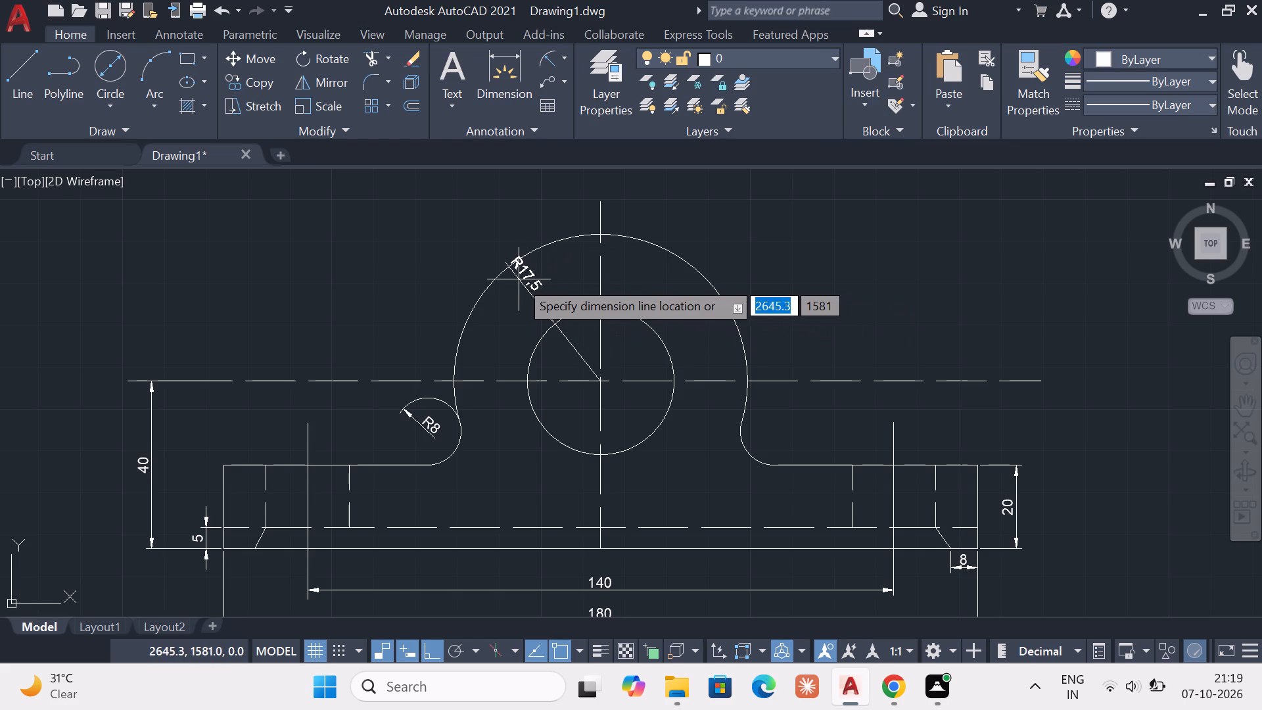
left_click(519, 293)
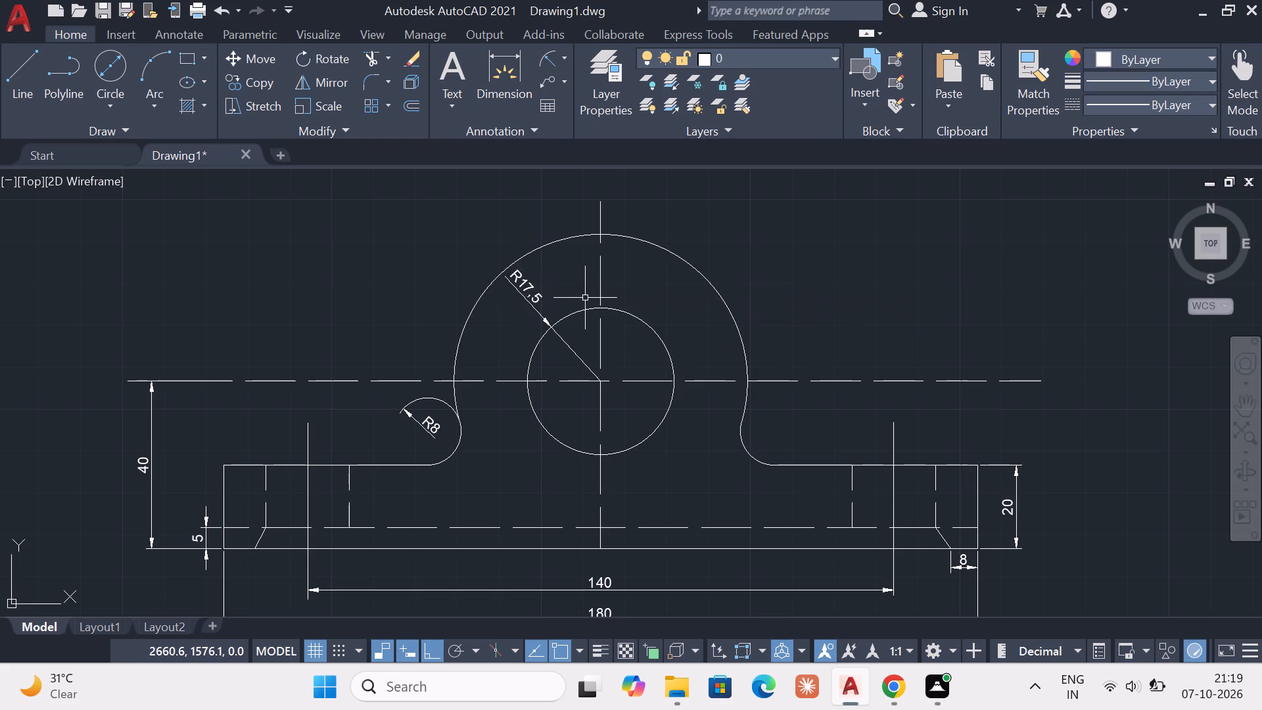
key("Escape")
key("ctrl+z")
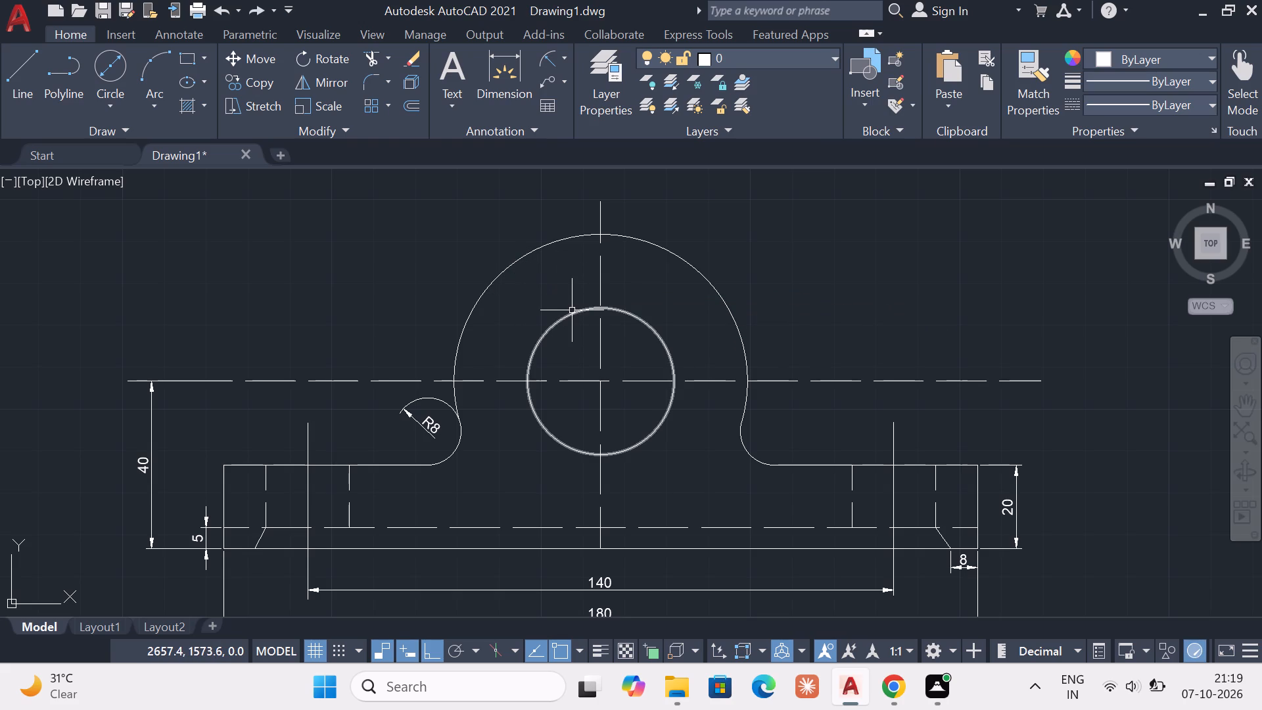
Delete the central hole circle from the front view.
left_click(572, 310)
key("Delete")
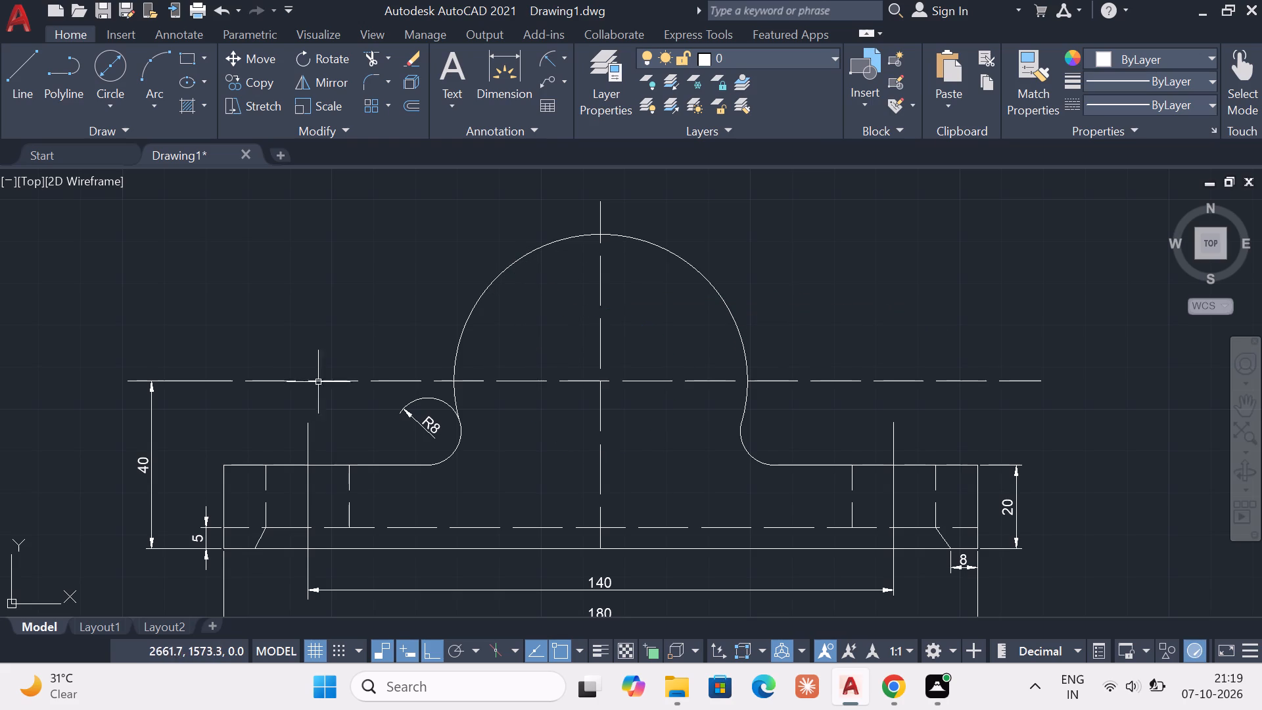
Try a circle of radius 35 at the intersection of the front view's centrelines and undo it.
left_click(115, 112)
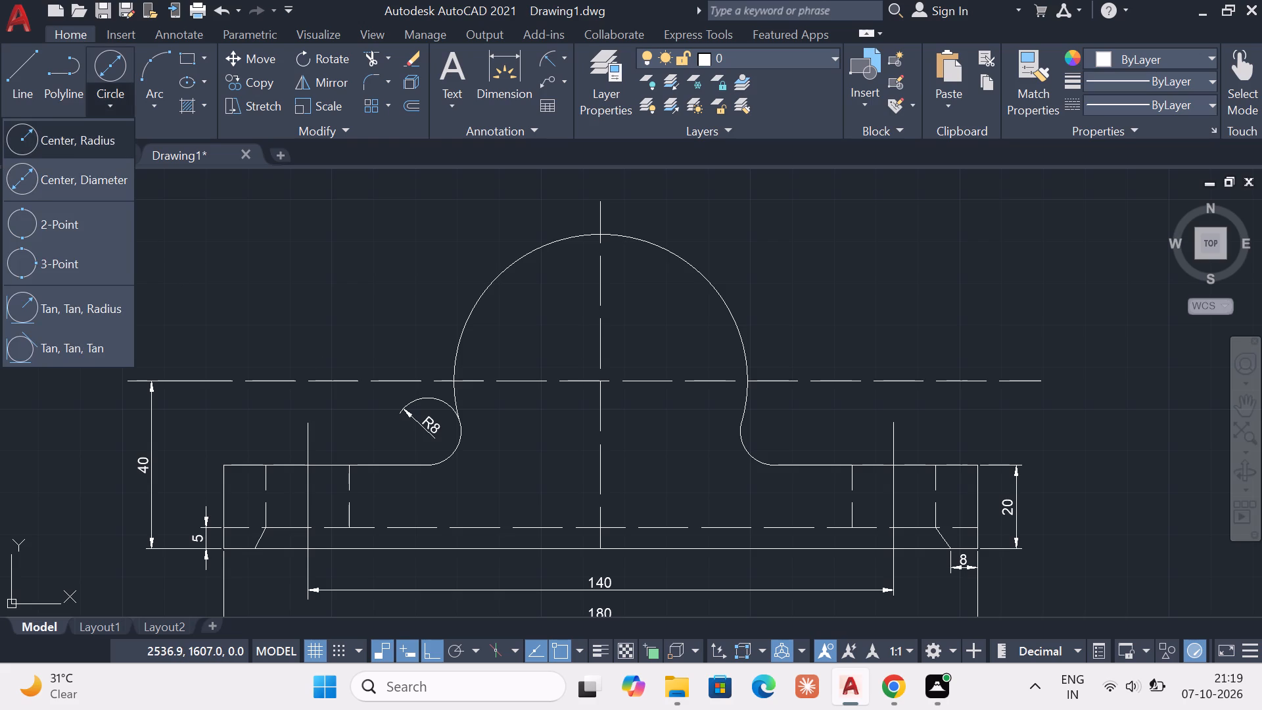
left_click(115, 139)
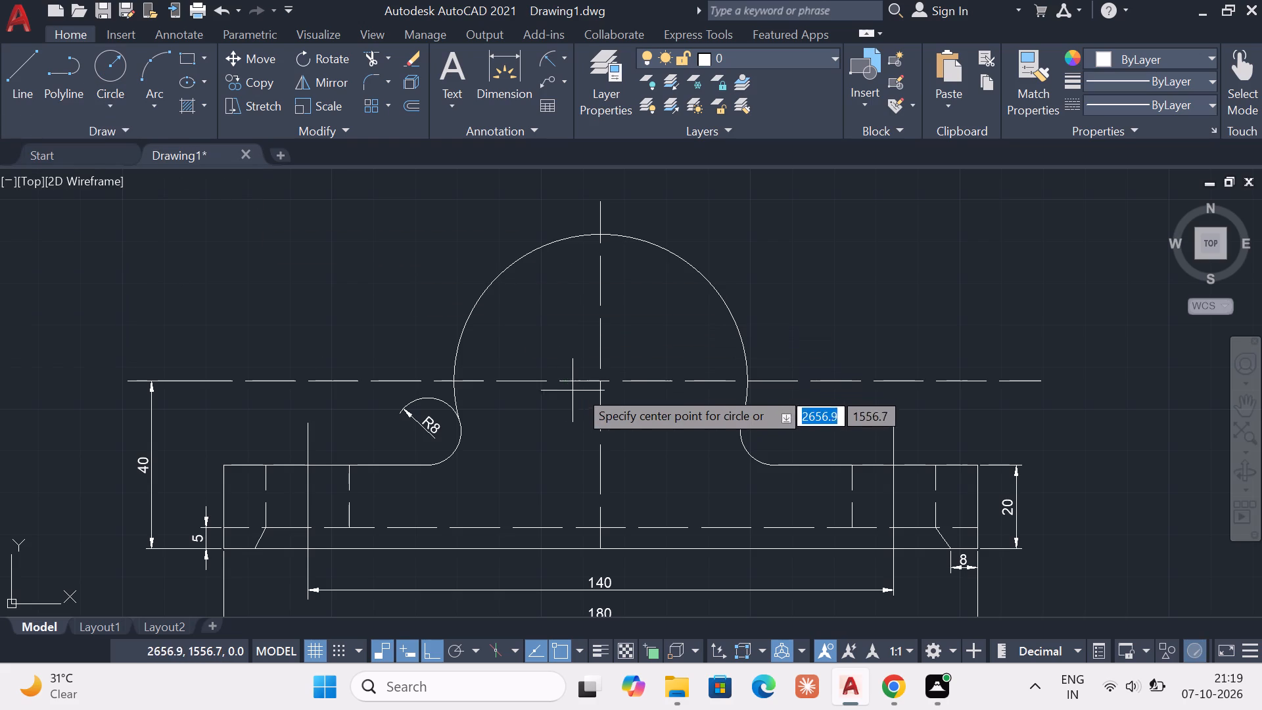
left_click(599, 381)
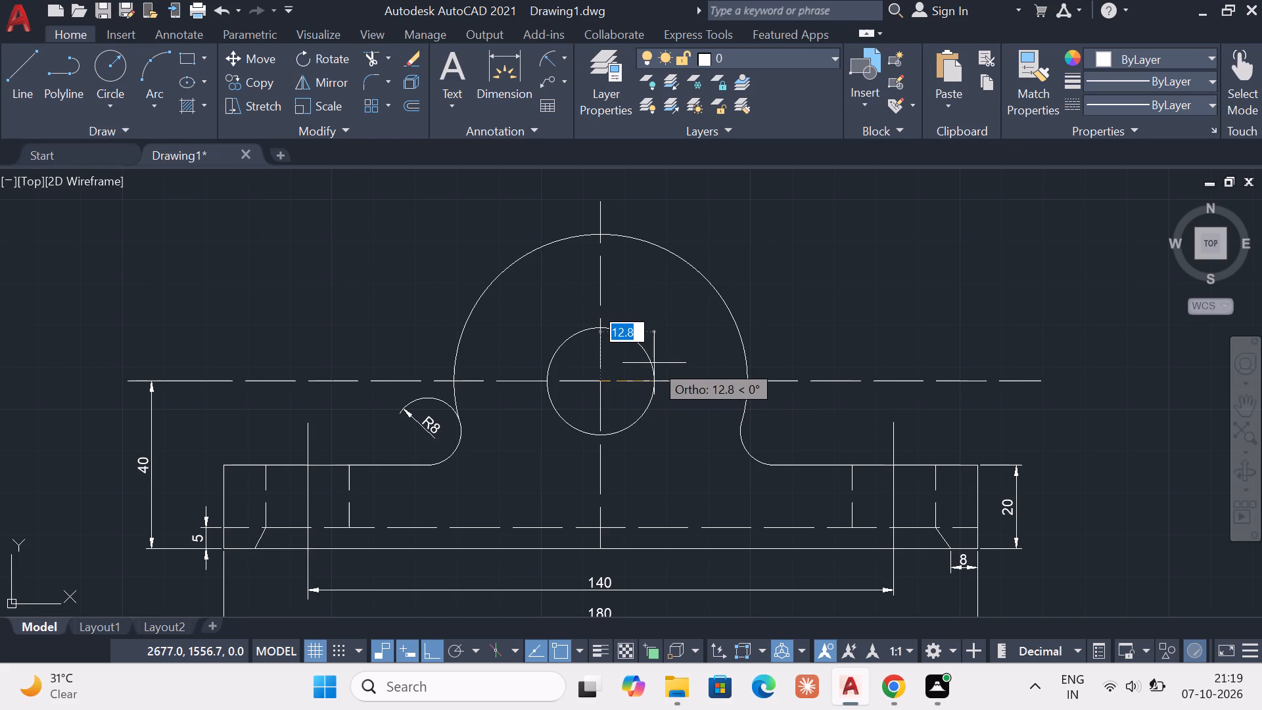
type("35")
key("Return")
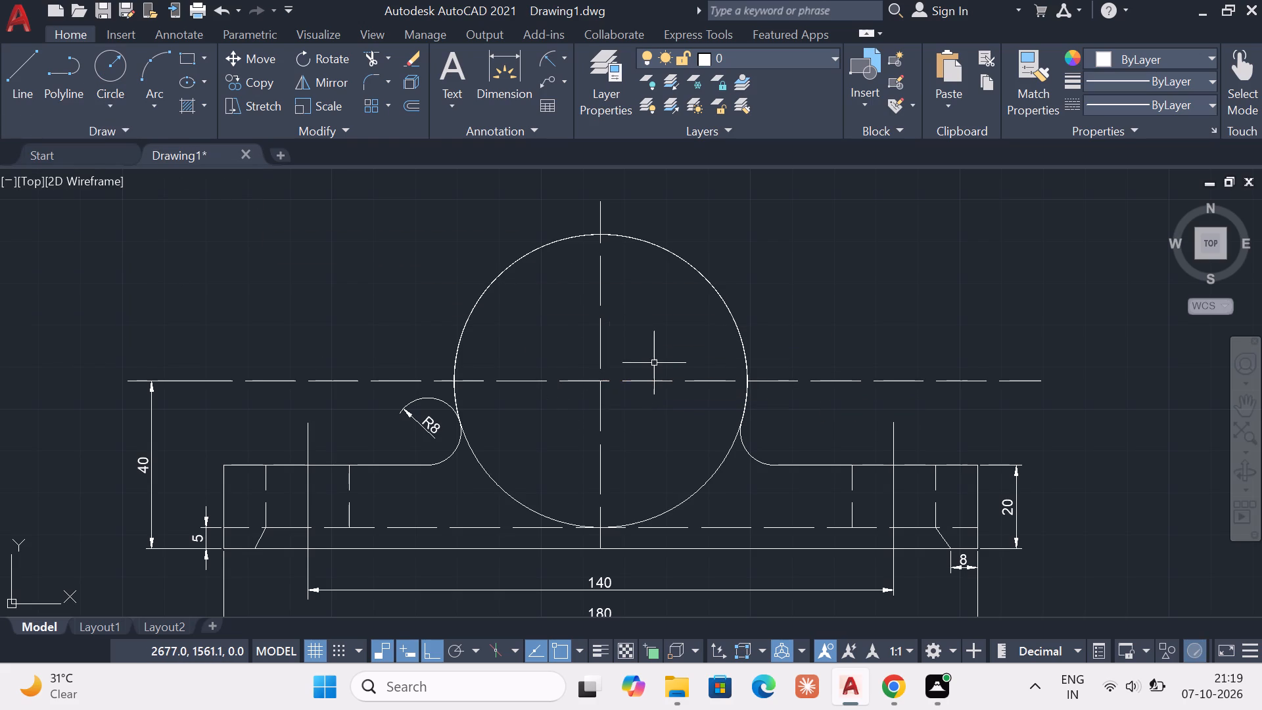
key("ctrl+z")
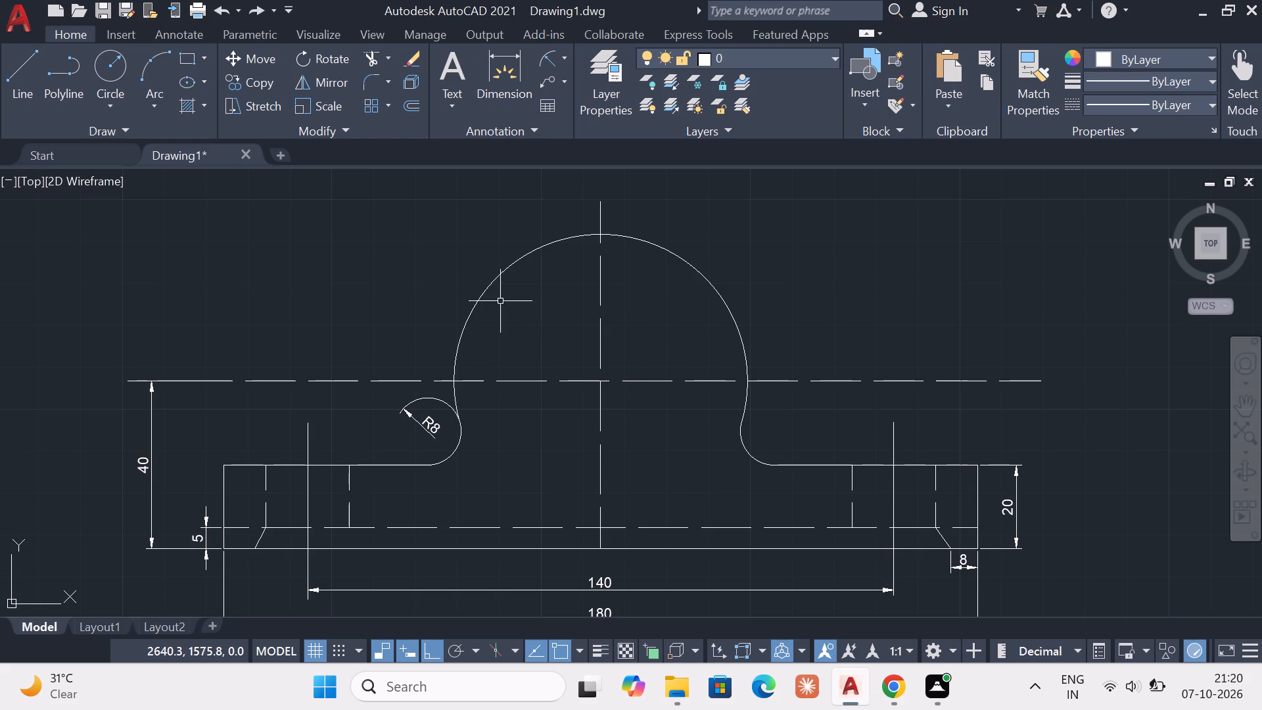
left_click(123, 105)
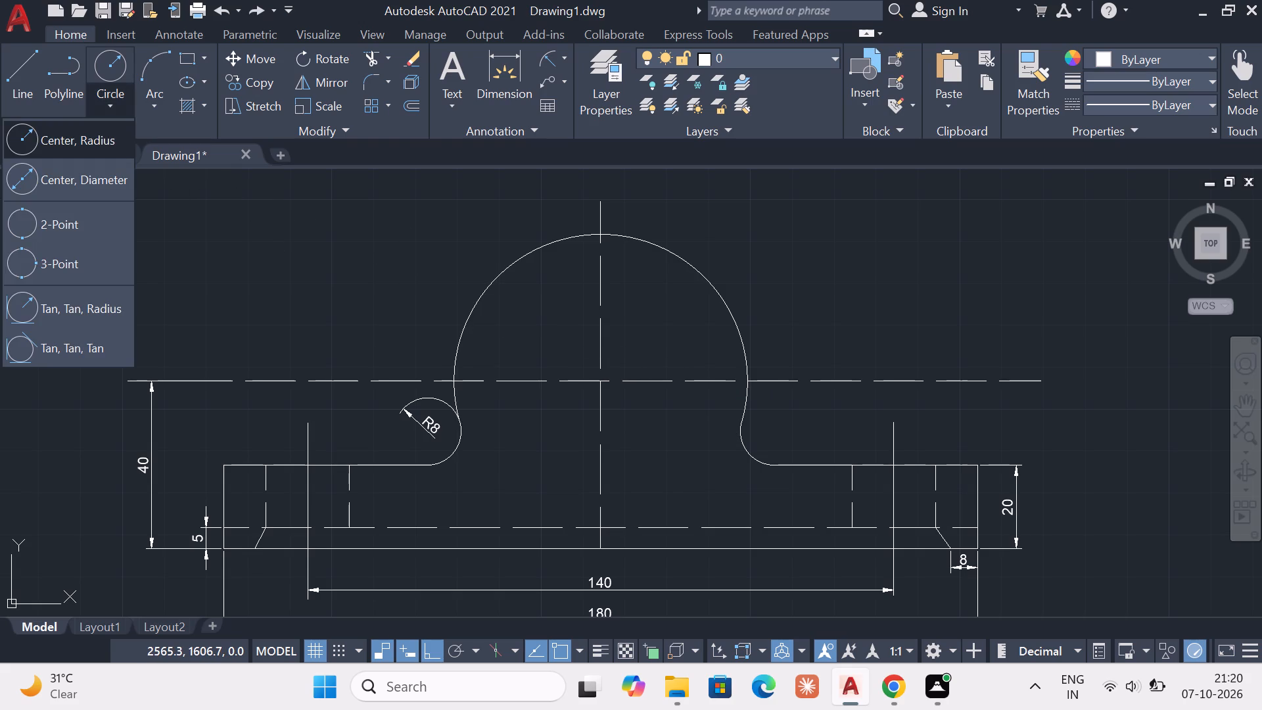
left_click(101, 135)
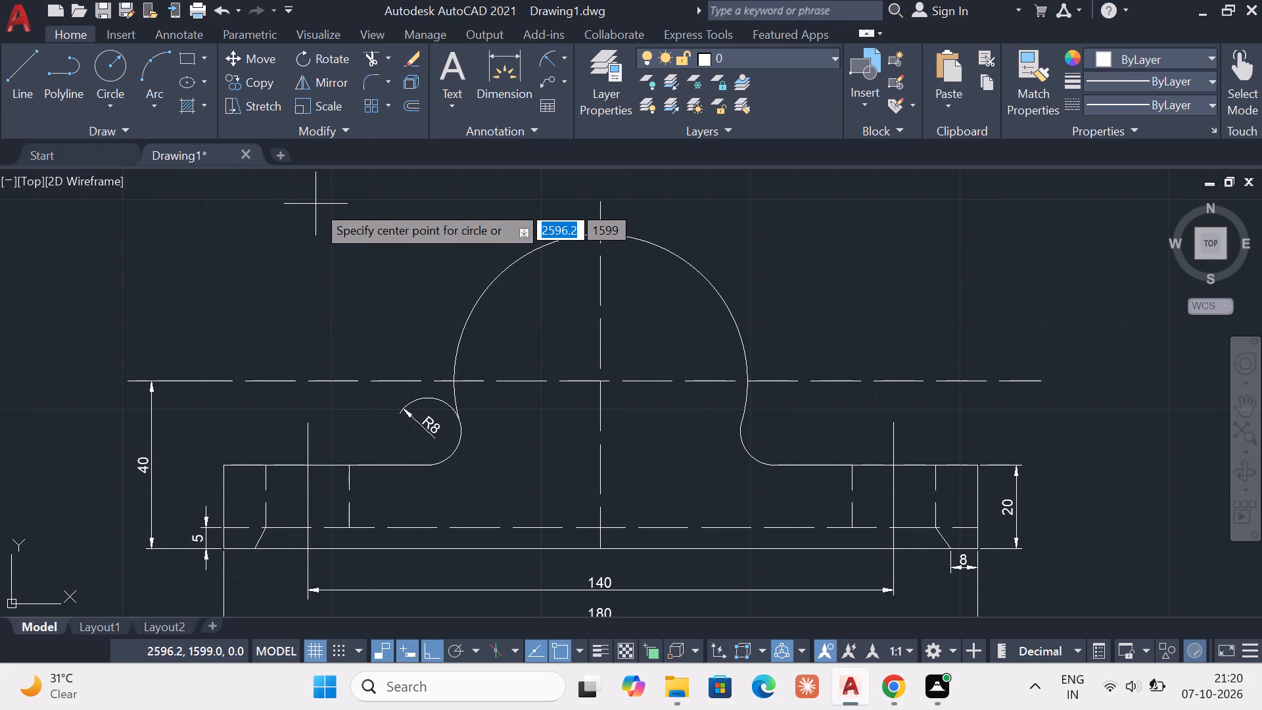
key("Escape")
Draw a circle of diameter 35 centred at the intersection of the front view's centrelines.
left_click(116, 110)
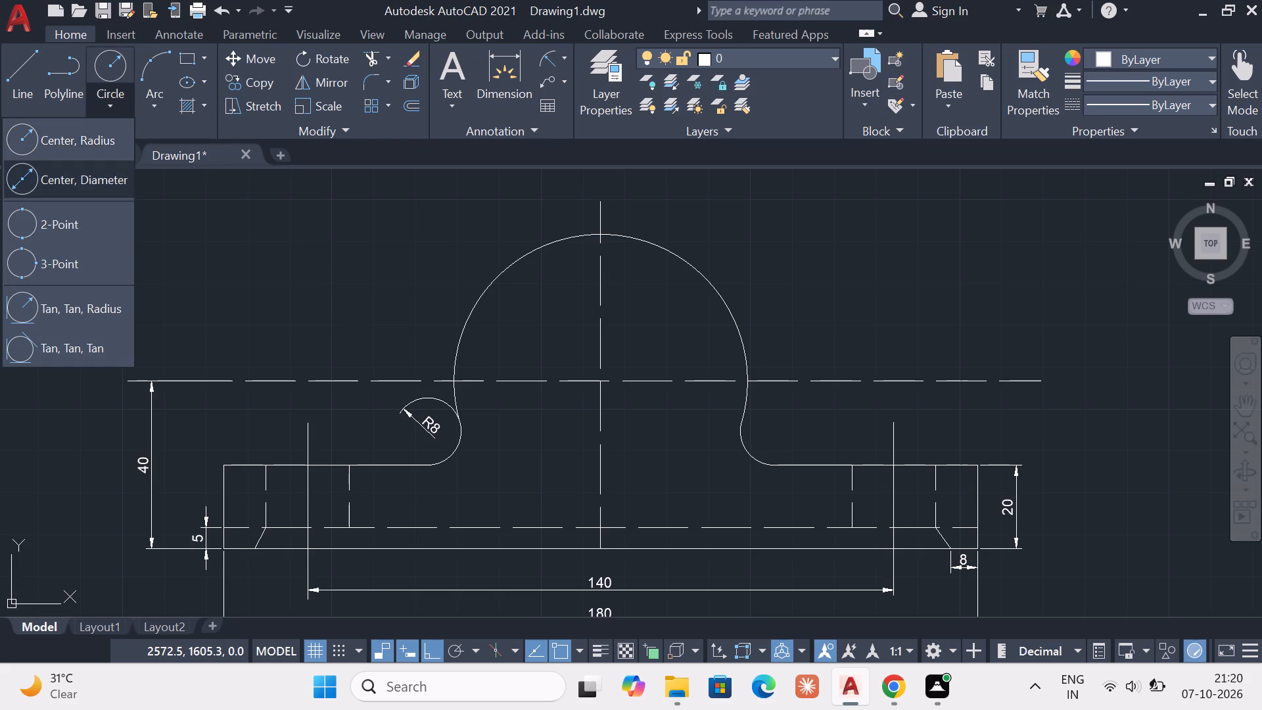
left_click(94, 172)
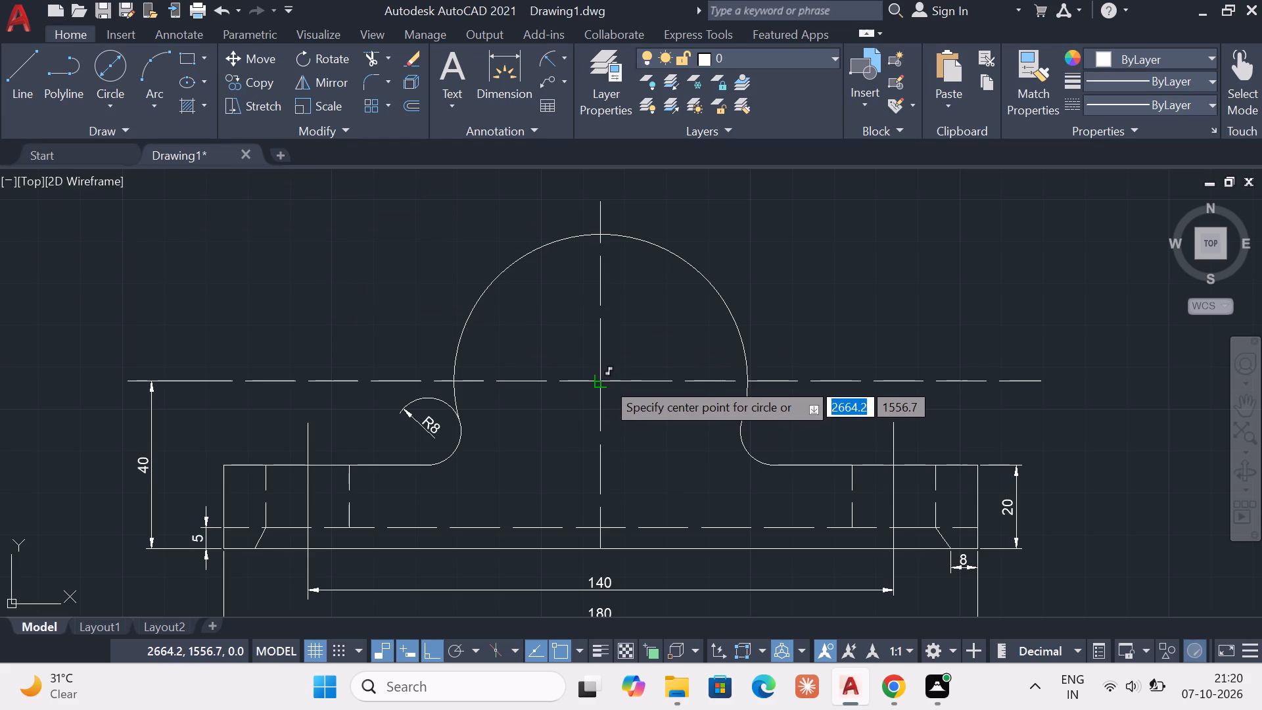
left_click(605, 381)
key("3")
key("5")
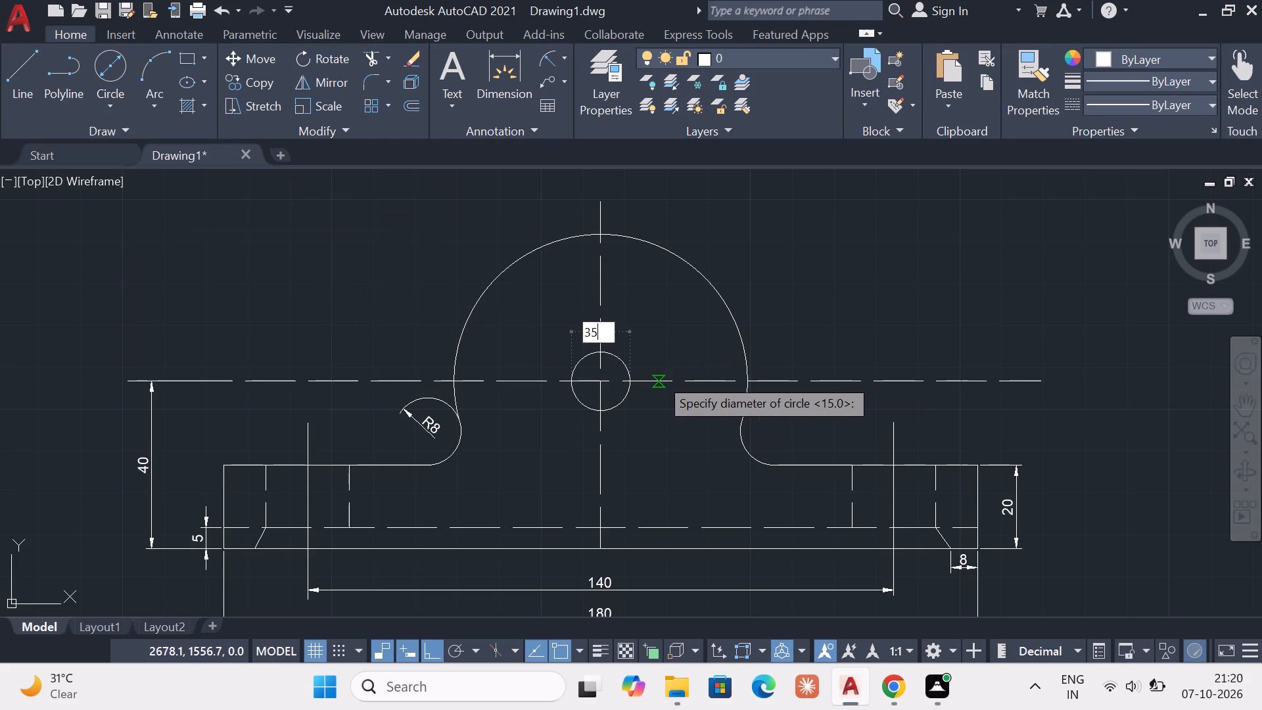
key("Return")
key("Escape")
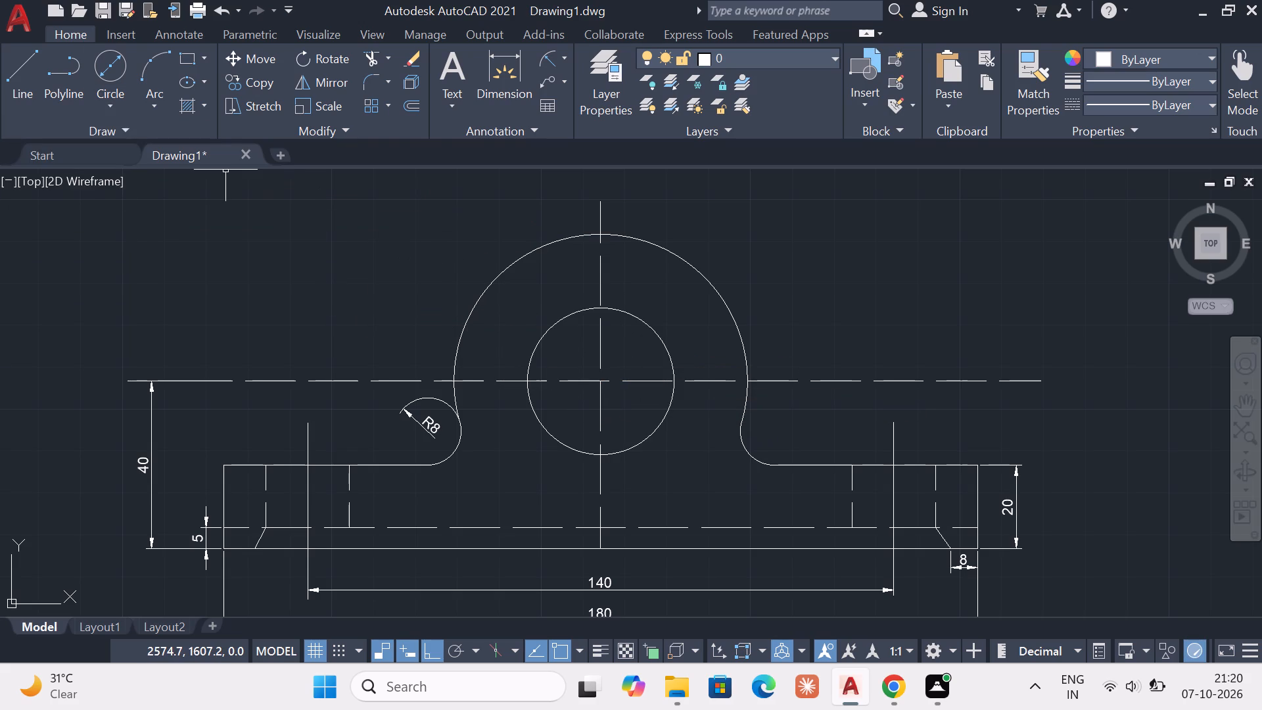
left_click(122, 107)
key("Escape")
Add a diameter dimension to the front view's central hole, placing its text outside the rounded outline toward the upper right.
left_click(567, 60)
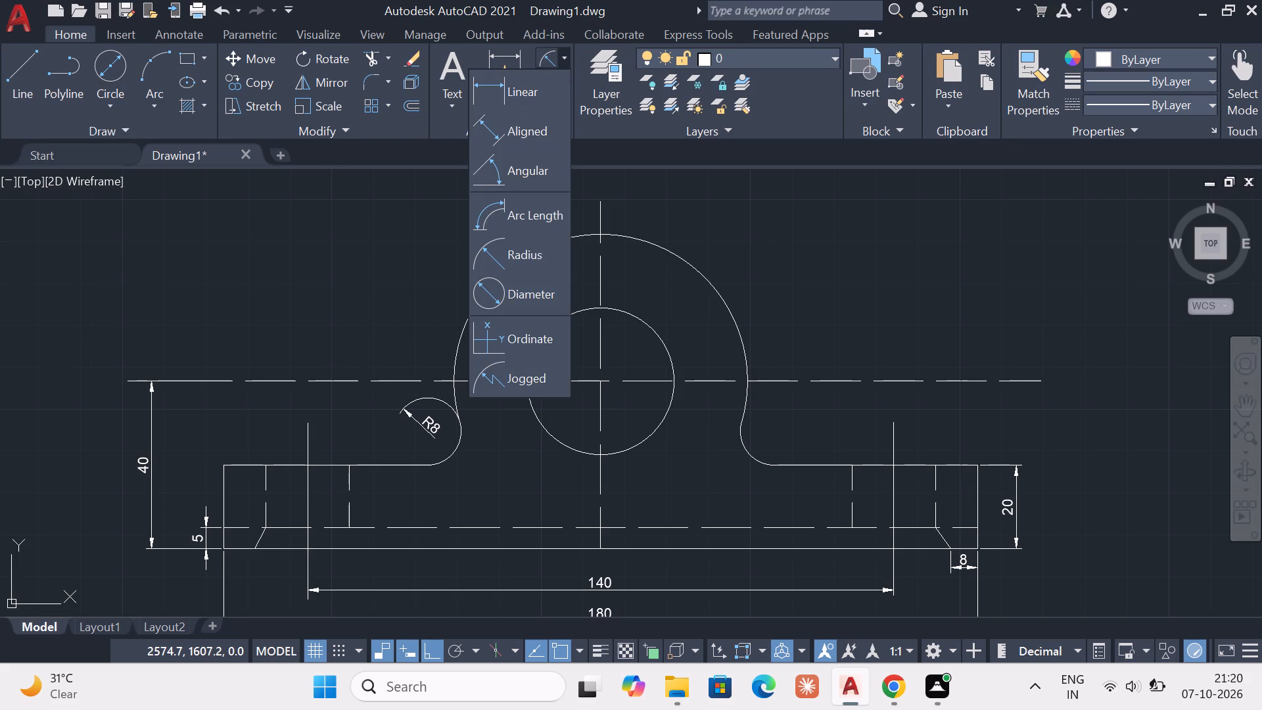
left_click(506, 294)
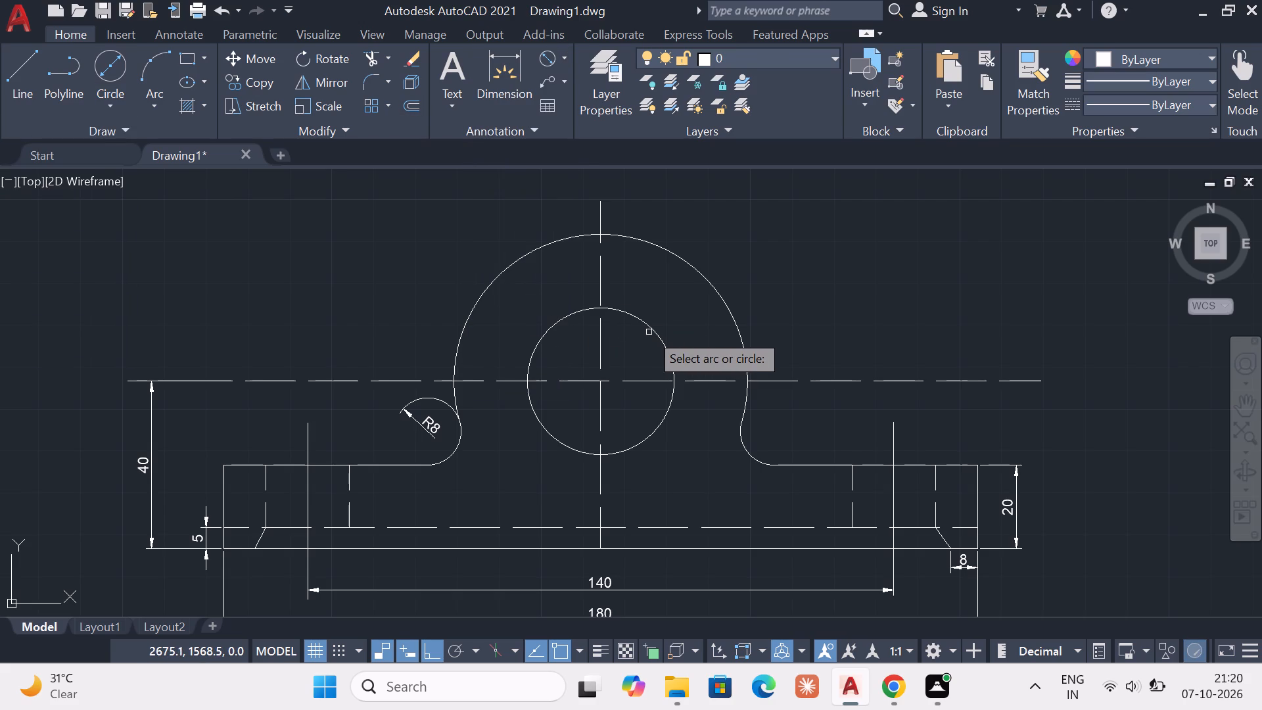
left_click(650, 332)
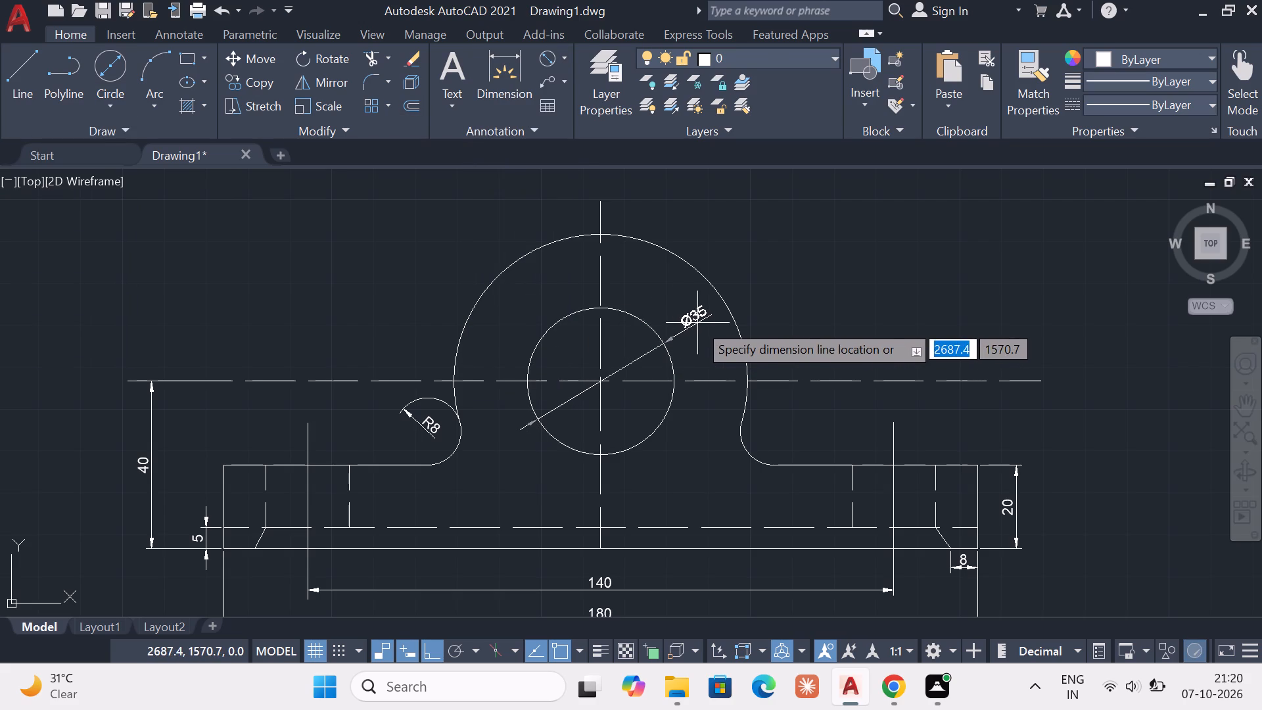
left_click(762, 277)
key("Escape")
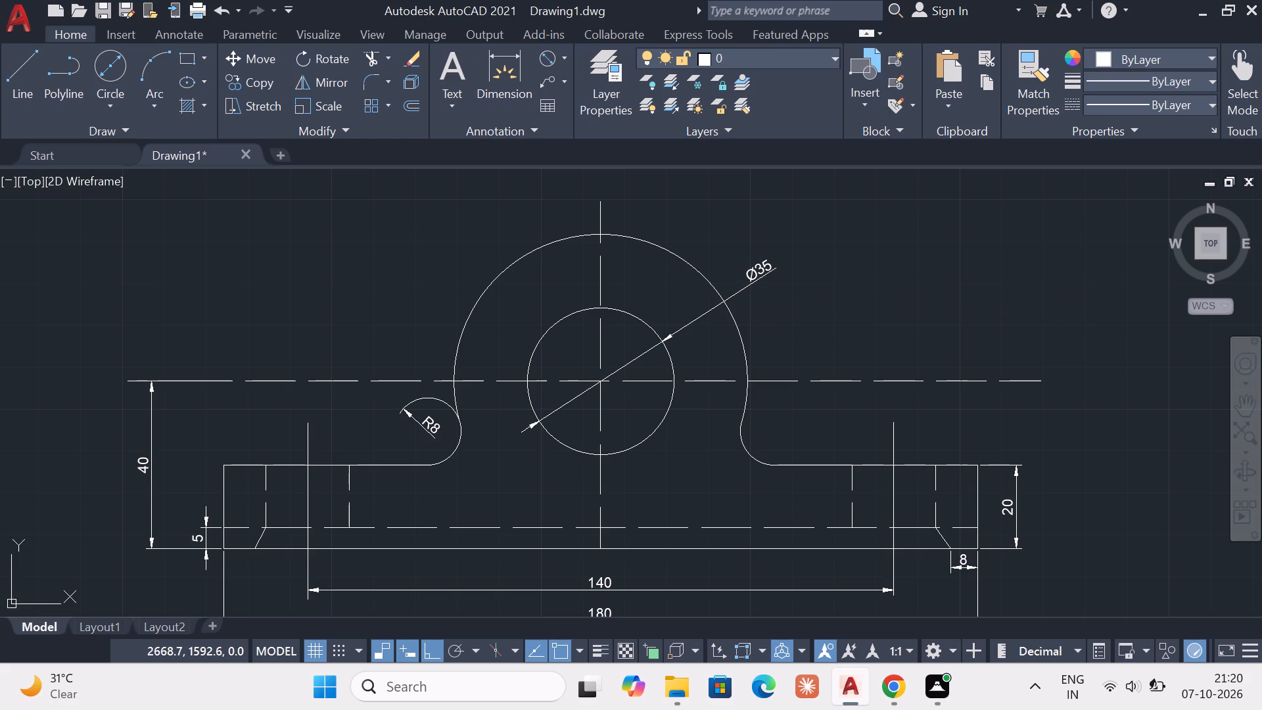
Add a radius dimension to the front view's large outer arc, placing its text outside toward the upper left.
left_click(559, 51)
left_click(510, 253)
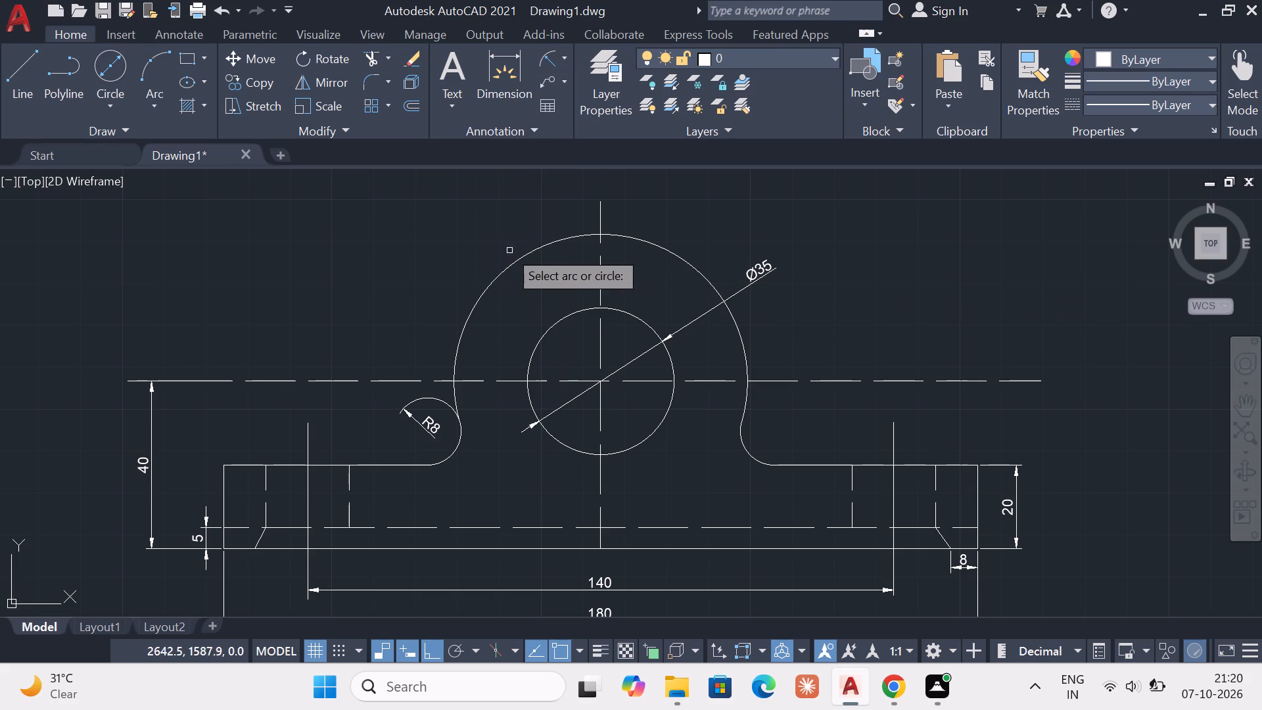
left_click(507, 267)
left_click(465, 242)
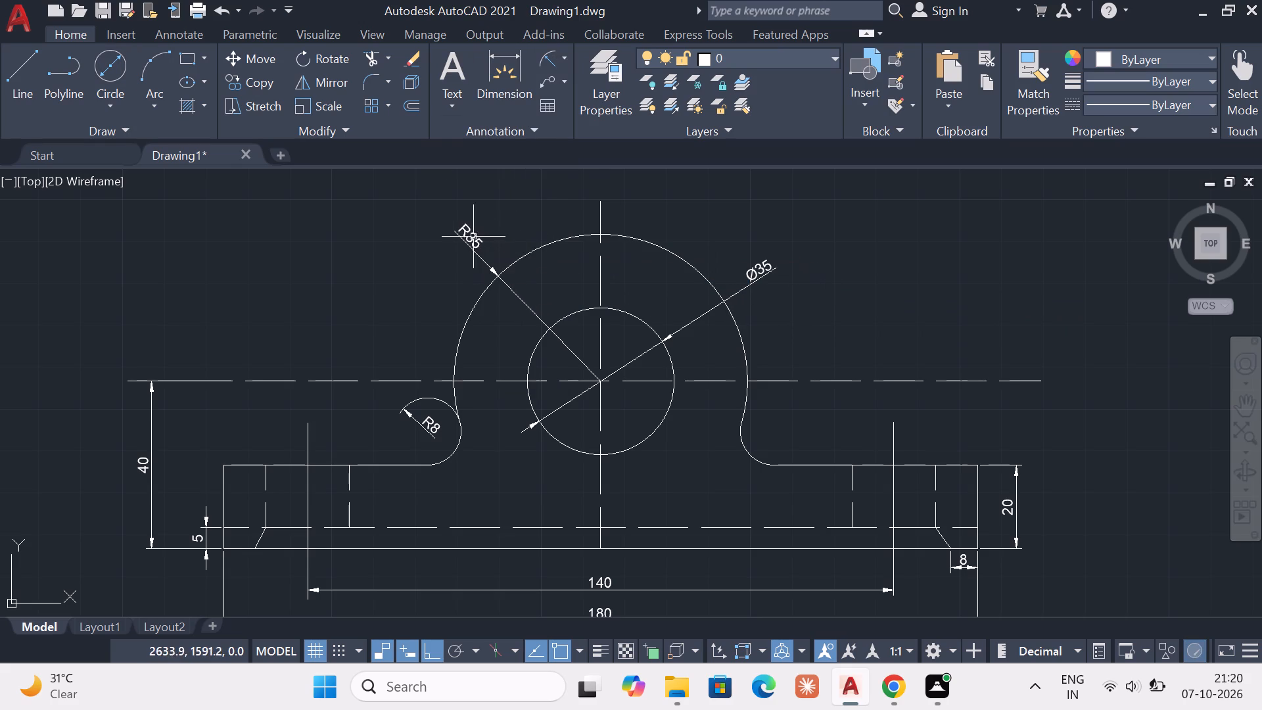
key("Escape")
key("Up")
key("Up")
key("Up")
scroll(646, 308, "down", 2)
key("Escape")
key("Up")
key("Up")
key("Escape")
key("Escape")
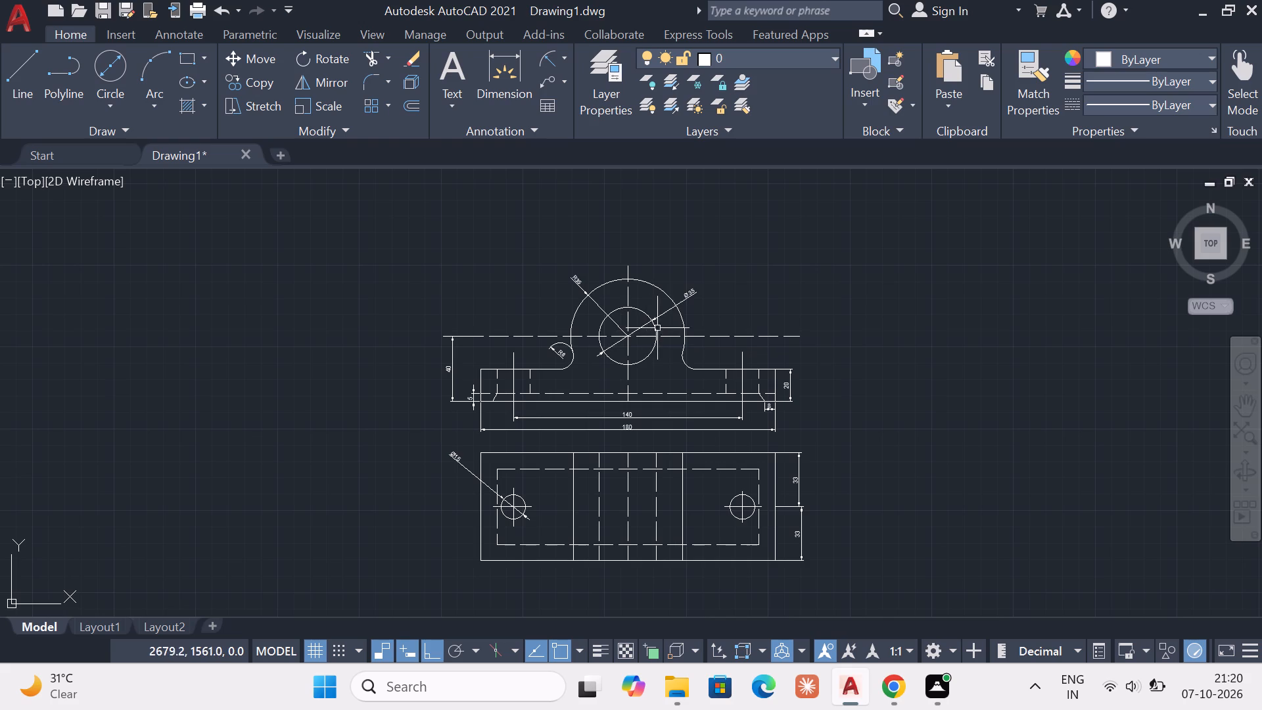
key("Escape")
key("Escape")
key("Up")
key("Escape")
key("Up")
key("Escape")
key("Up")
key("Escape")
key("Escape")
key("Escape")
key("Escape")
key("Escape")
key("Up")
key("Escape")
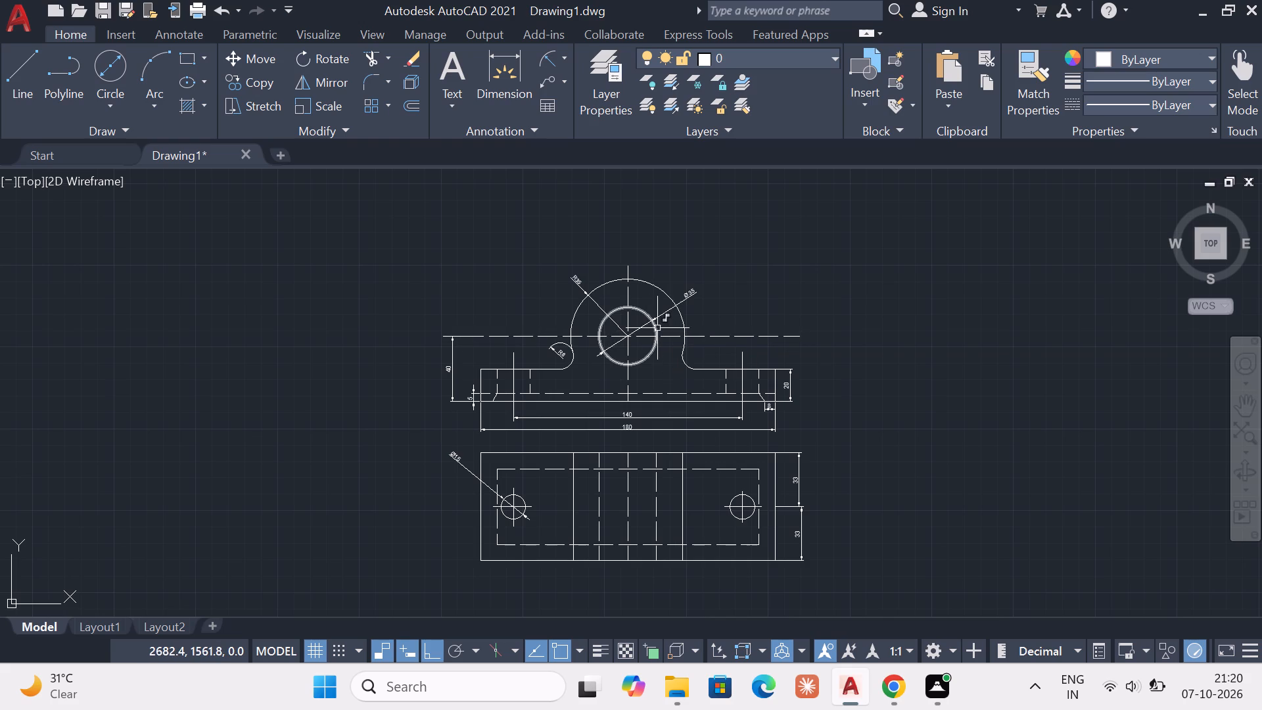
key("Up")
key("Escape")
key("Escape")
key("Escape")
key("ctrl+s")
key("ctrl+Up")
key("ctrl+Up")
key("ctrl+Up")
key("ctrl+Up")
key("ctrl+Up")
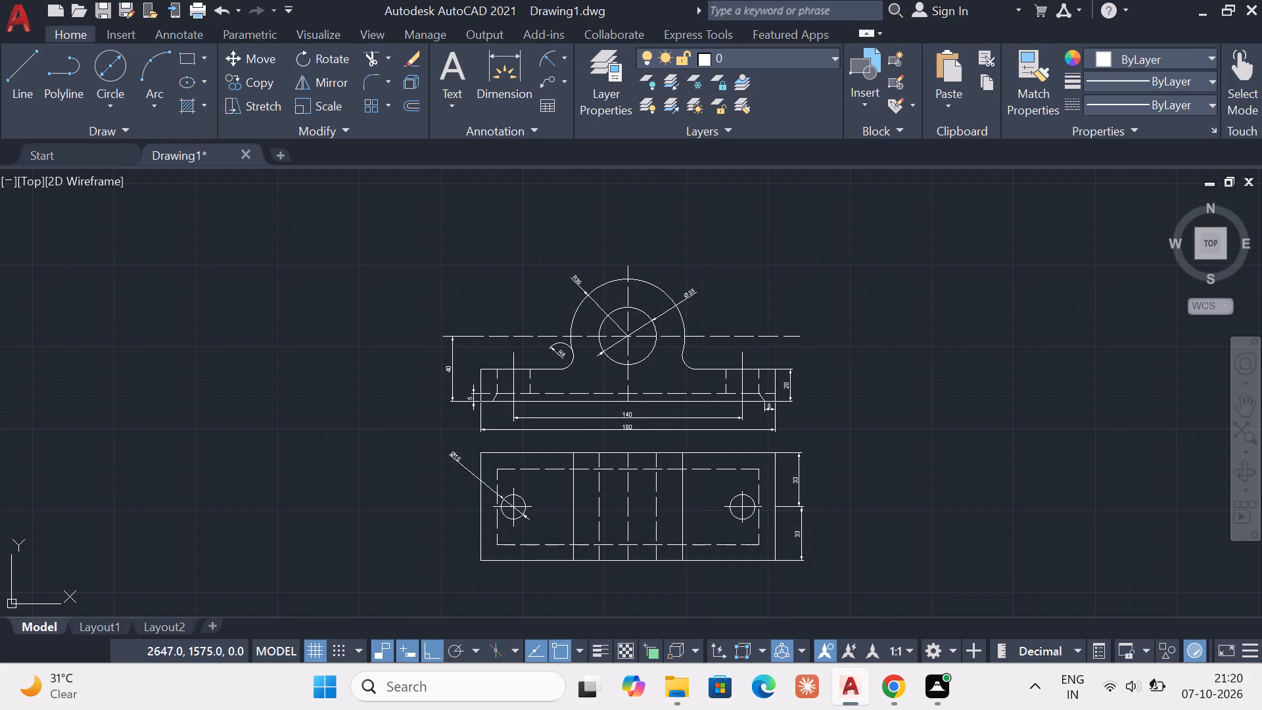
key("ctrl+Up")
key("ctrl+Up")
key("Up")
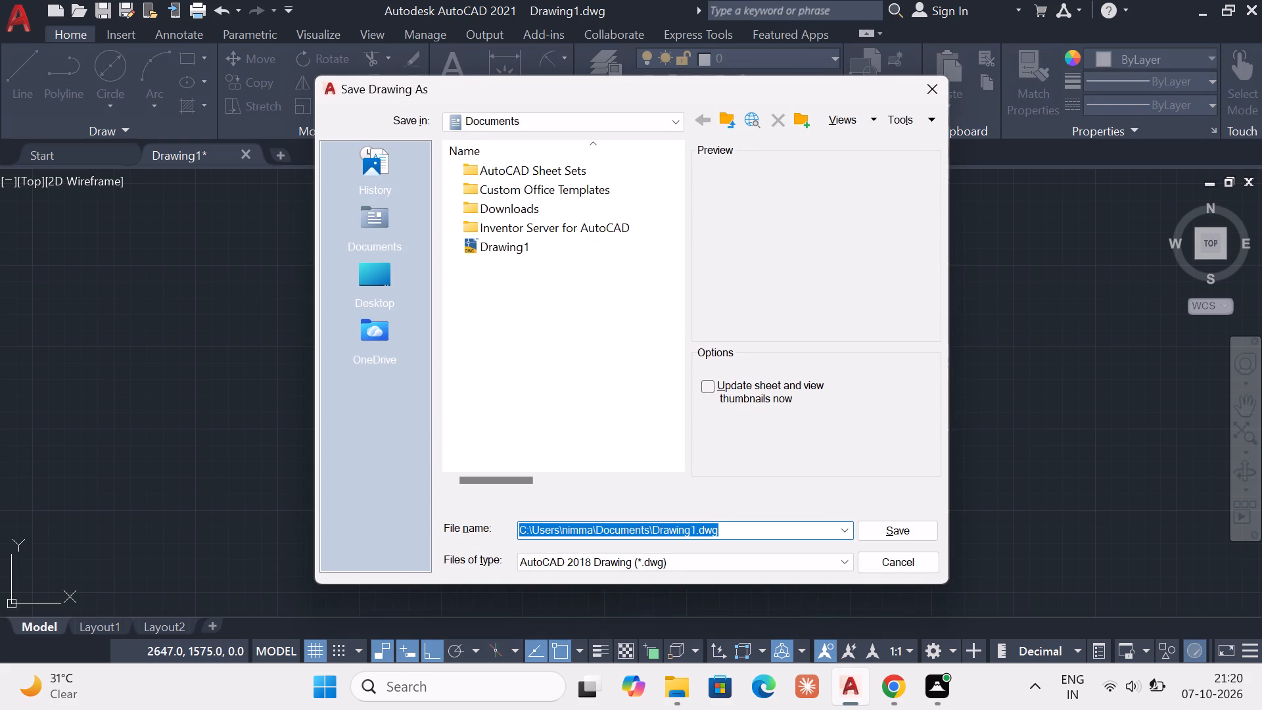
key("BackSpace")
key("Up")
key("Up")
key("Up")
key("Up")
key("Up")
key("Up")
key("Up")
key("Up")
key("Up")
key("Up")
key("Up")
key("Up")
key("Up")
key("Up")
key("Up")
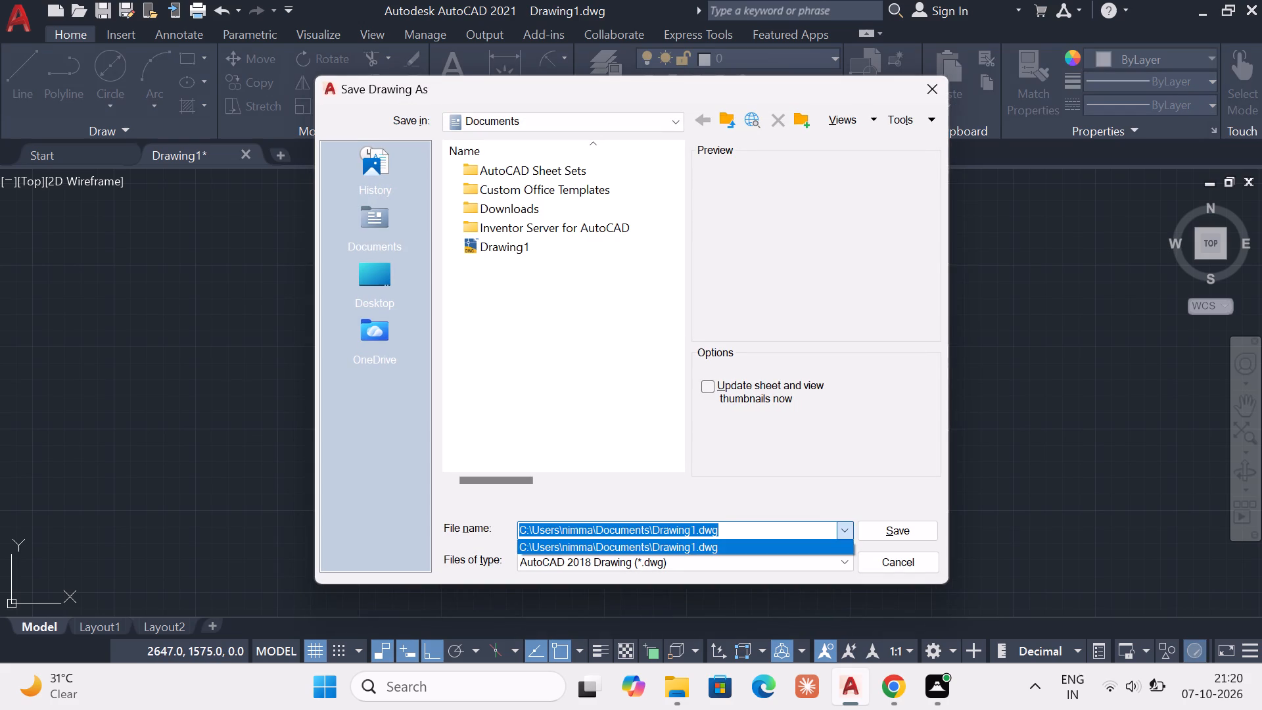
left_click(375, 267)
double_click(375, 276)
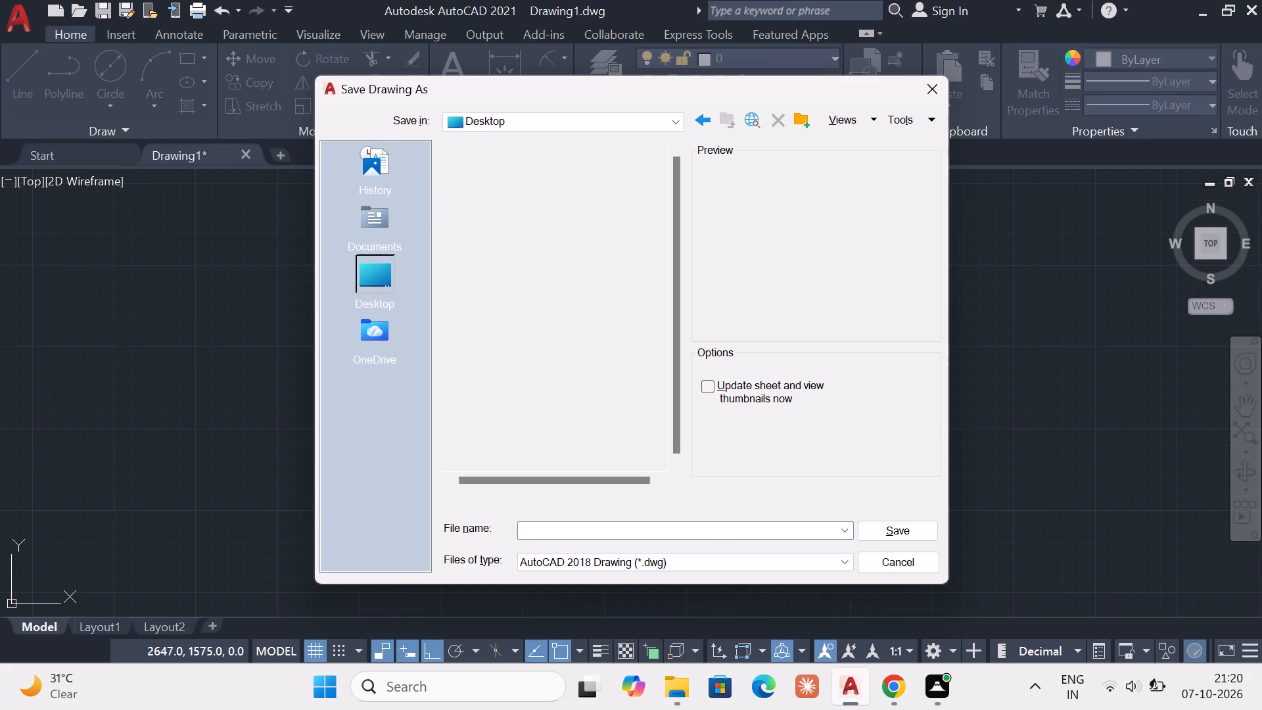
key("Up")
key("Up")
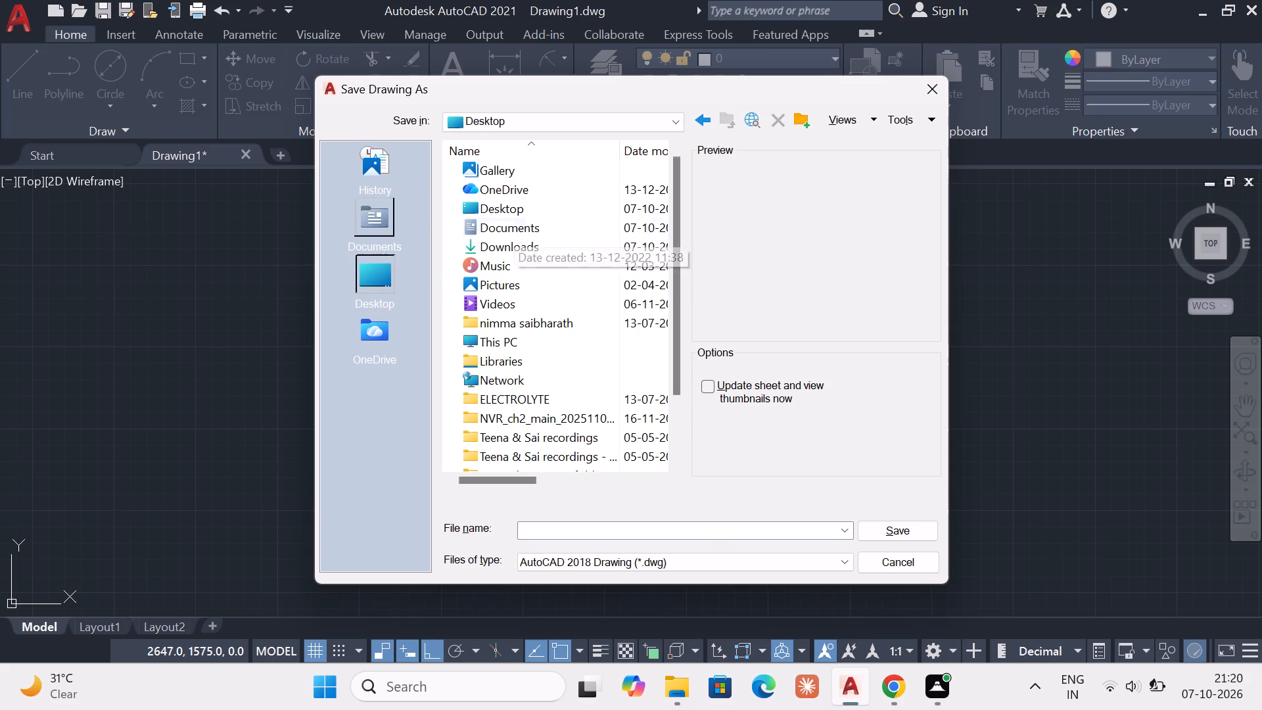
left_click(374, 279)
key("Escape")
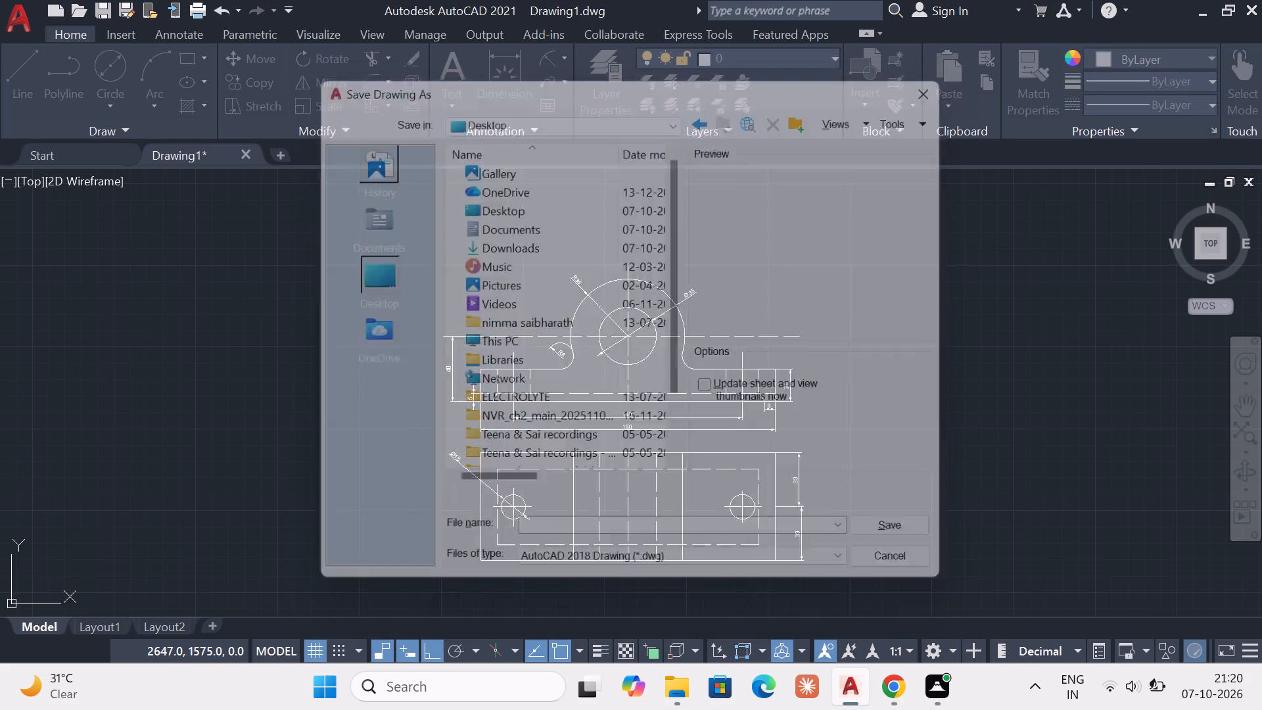
Save the drawing in the Documents folder as "exercise 10" in AutoCAD 2018 Drawing format.
key("ctrl+s")
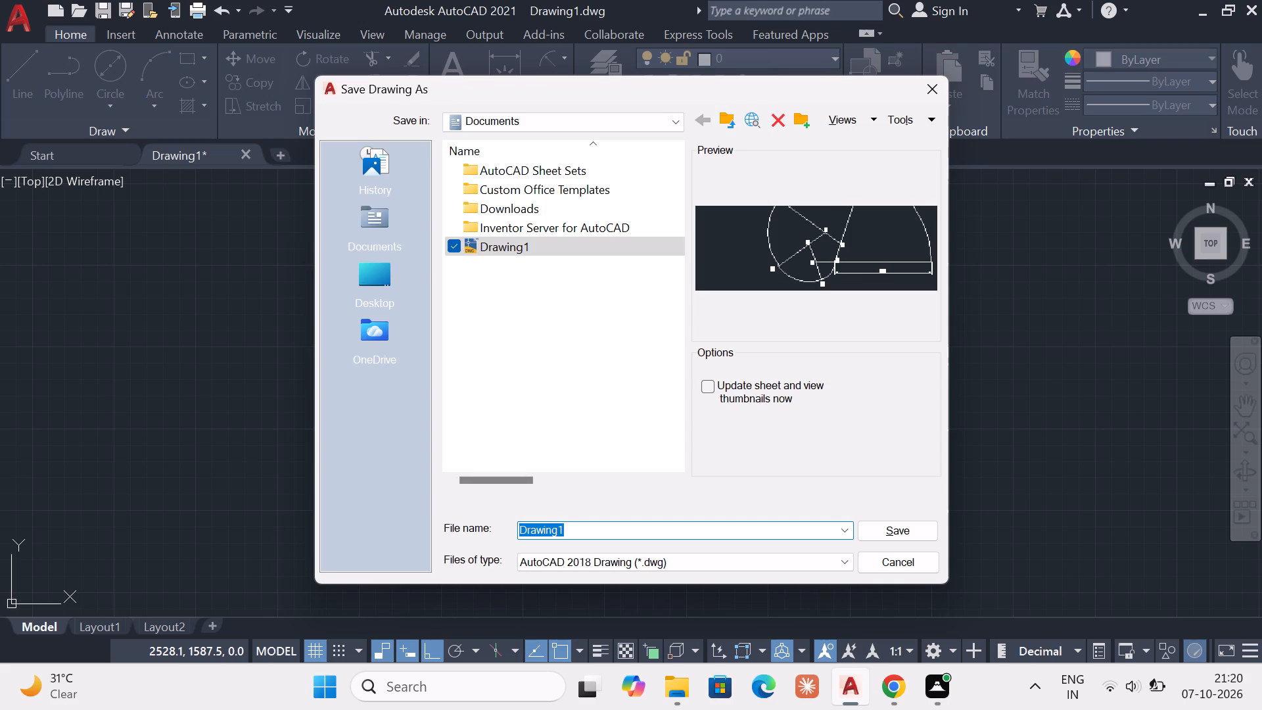
key("BackSpace")
type("ex")
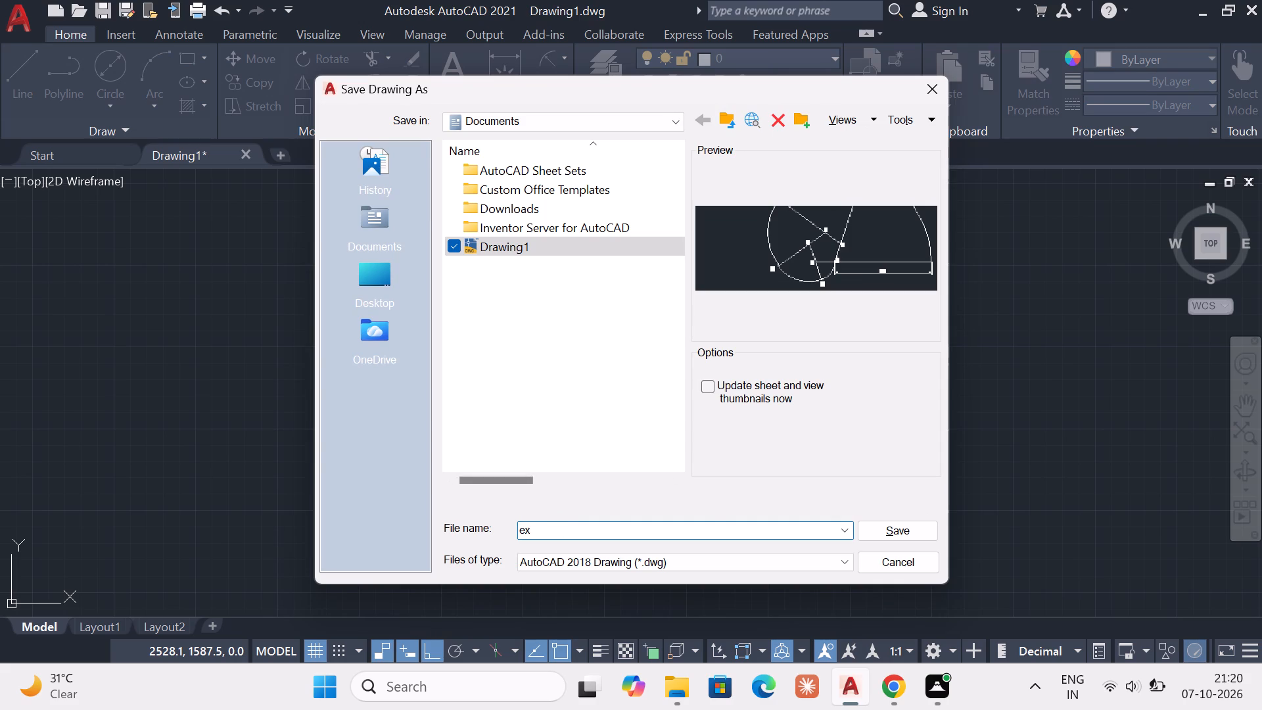
key("e")
key("Up")
key("Up")
key("Up")
key("r")
key("Up")
key("Up")
key("Up")
key("Up")
key("Up")
key("Up")
key("Up")
key("Up")
key("Up")
key("Up")
key("Up")
key("Up")
key("Up")
key("Up")
key("Up")
key("Up")
key("Up")
key("Up")
key("Up")
key("Up")
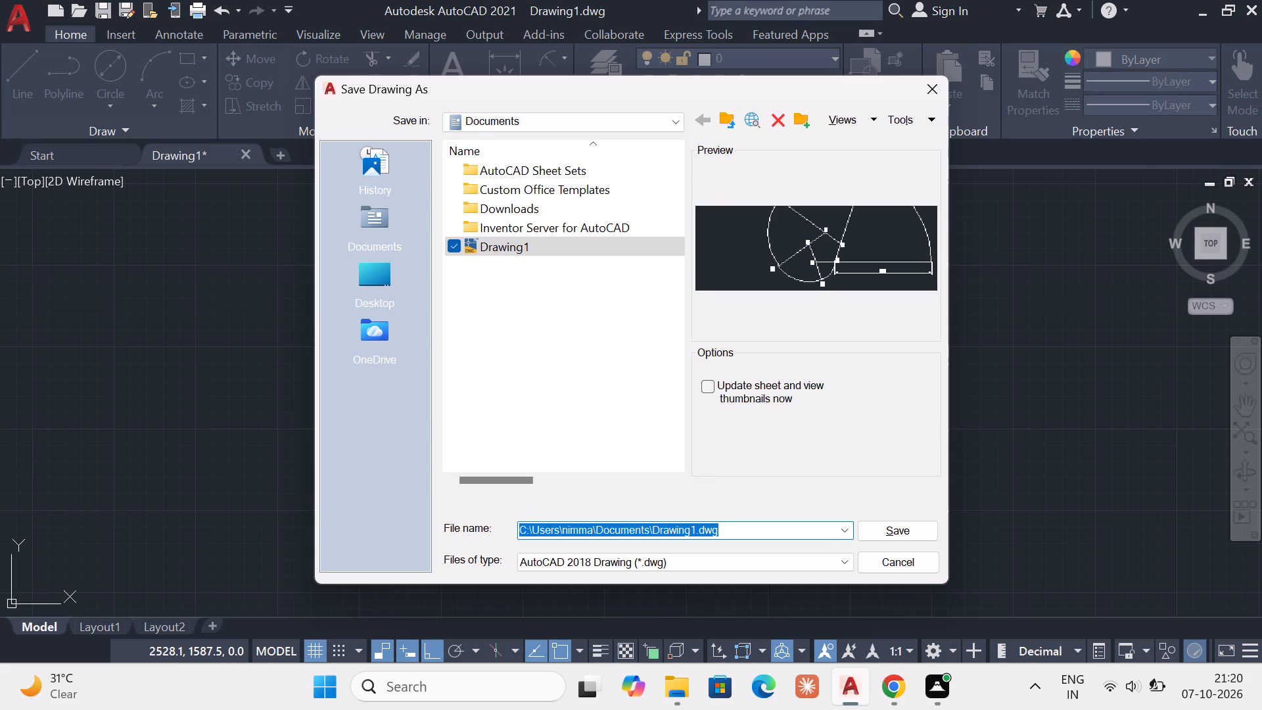
type("cise")
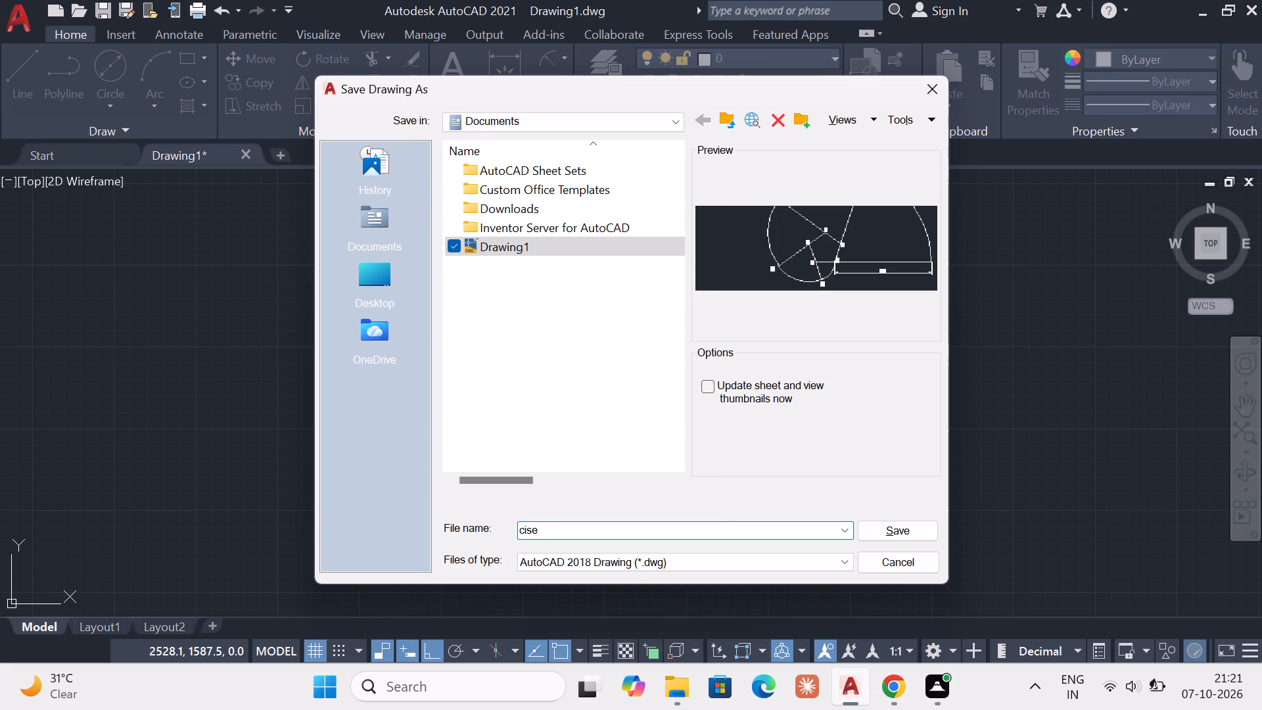
key("BackSpace")
key("BackSpace")
key("BackSpace")
key("BackSpace")
key("BackSpace")
key("BackSpace")
key("BackSpace")
key("BackSpace")
key("BackSpace")
key("BackSpace")
key("BackSpace")
key("BackSpace")
key("BackSpace")
key("BackSpace")
key("BackSpace")
key("BackSpace")
key("BackSpace")
key("BackSpace")
key("BackSpace")
key("BackSpace")
key("e")
key("x")
type("er")
key("c")
type("ise")
key("space")
type("10")
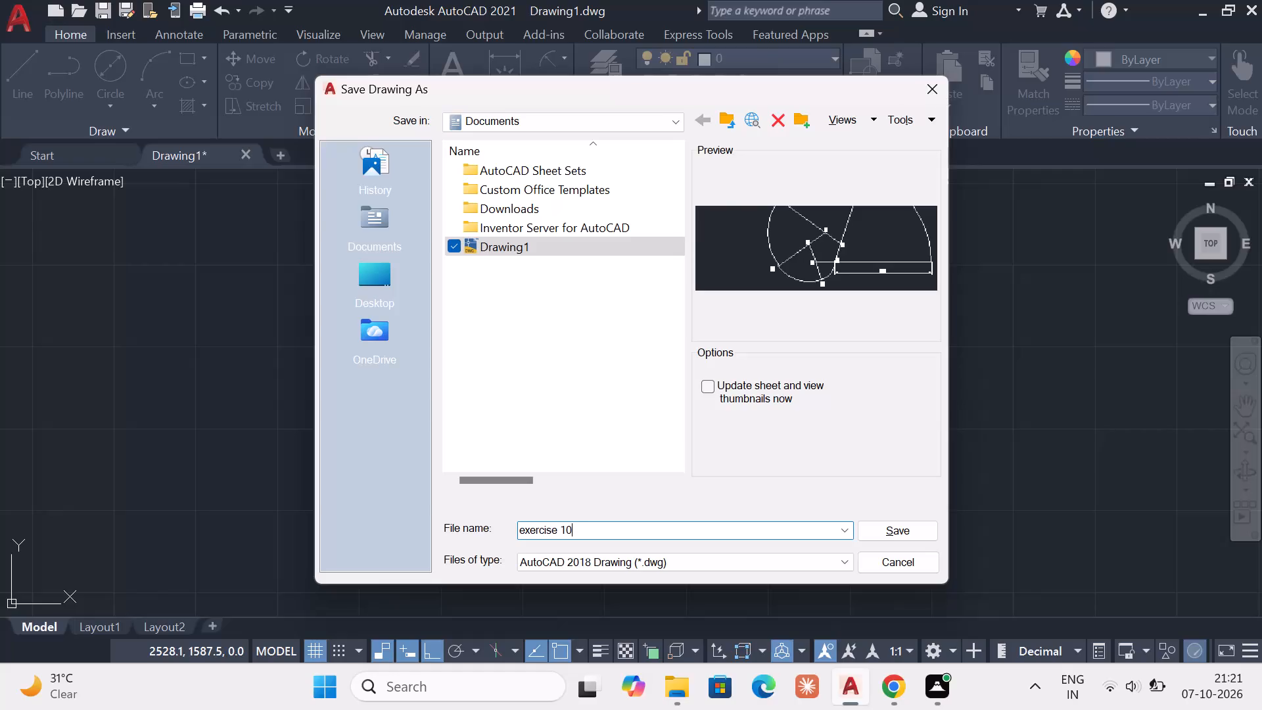
left_click(914, 532)
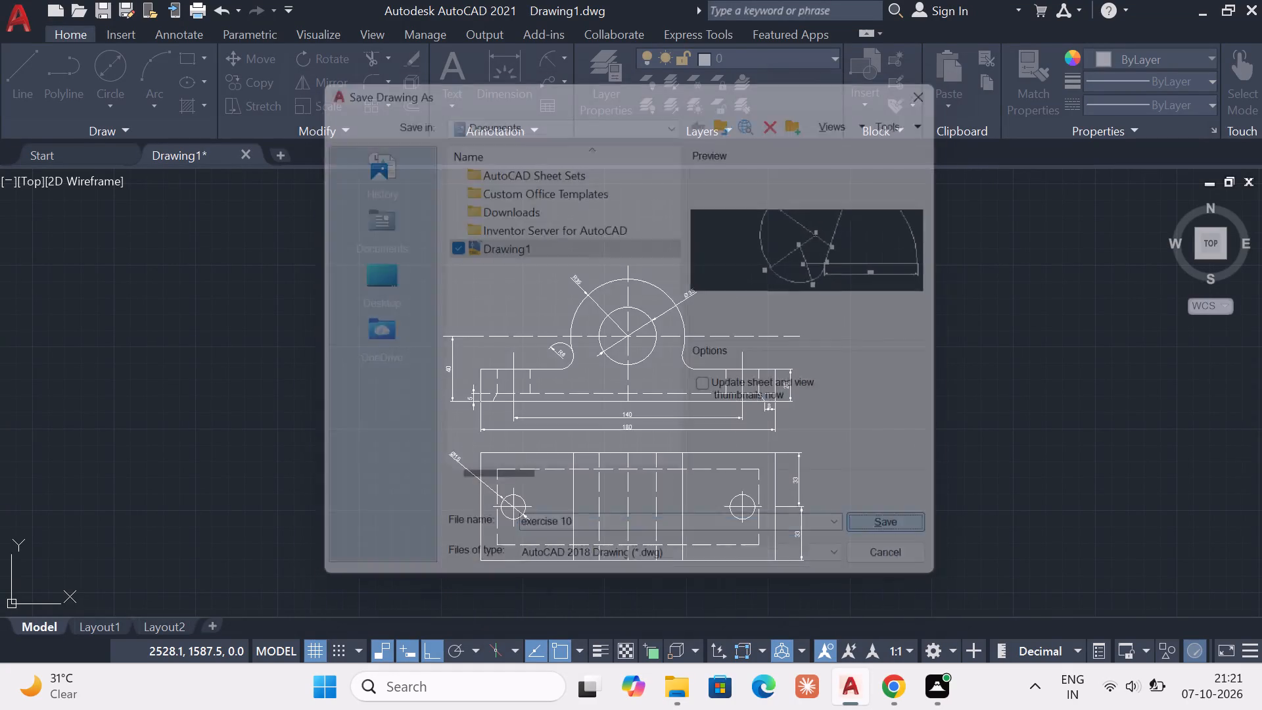